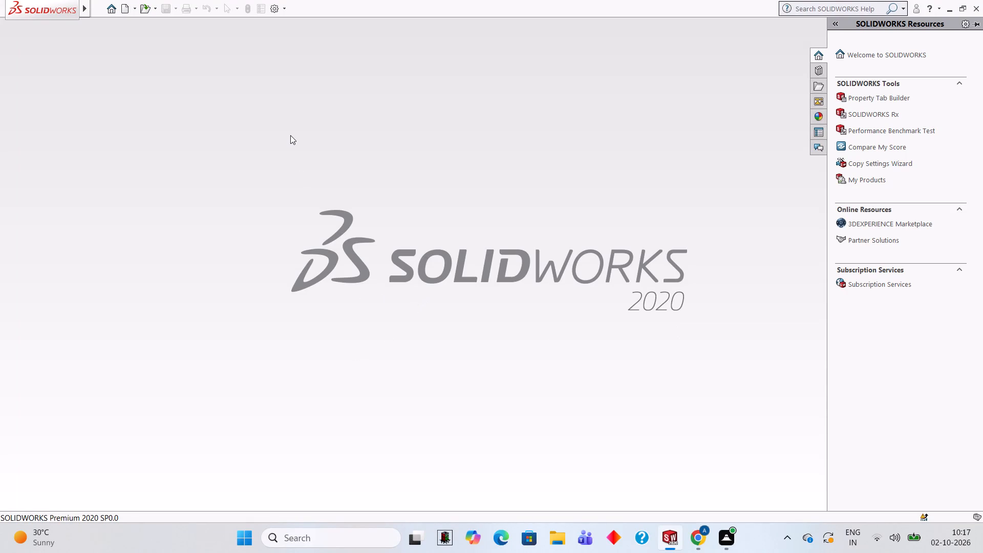
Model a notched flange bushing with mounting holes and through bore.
Create a new part document.
{"action": "left_click", "coordinate": [127, 14]}
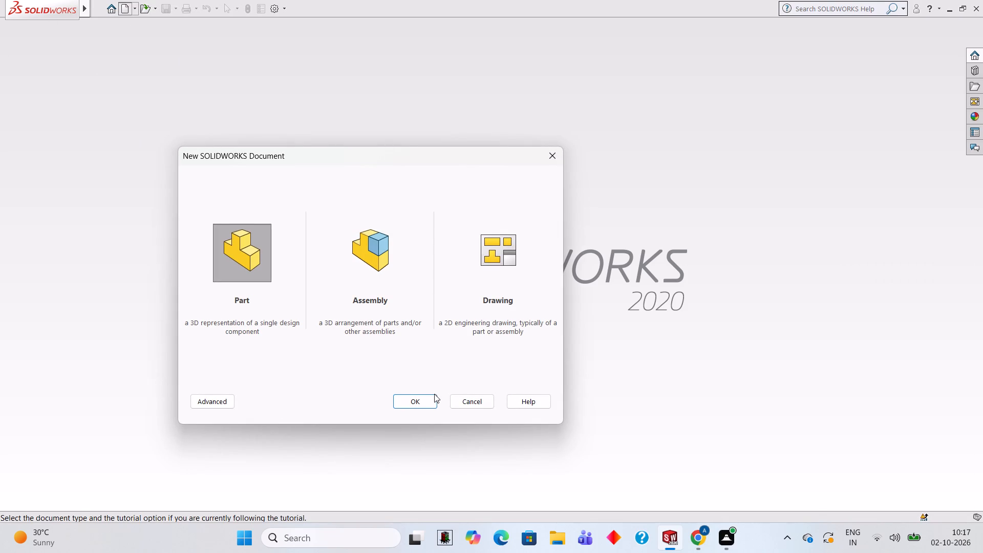
{"action": "left_click", "coordinate": [432, 398]}
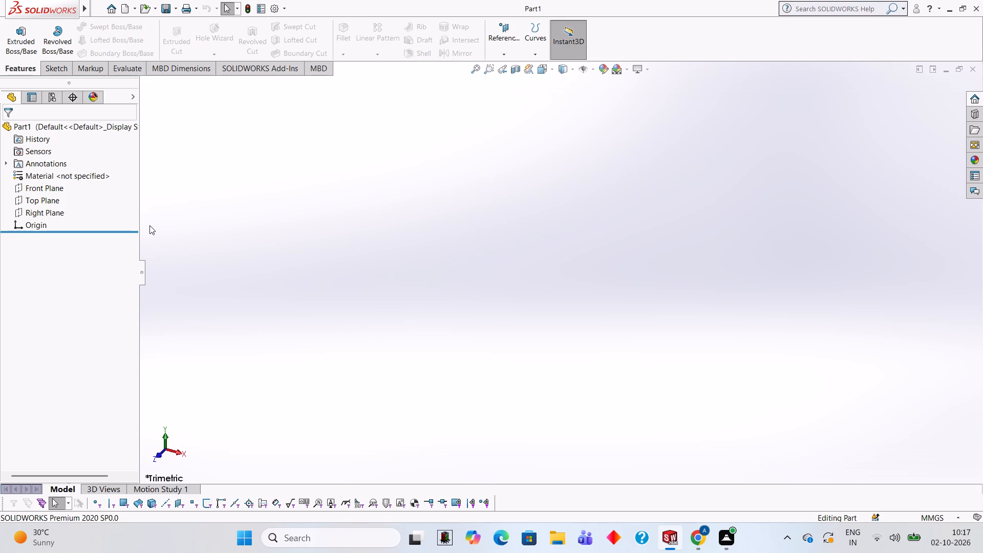
Start a new sketch on the Front Plane.
{"action": "left_click", "coordinate": [45, 186]}
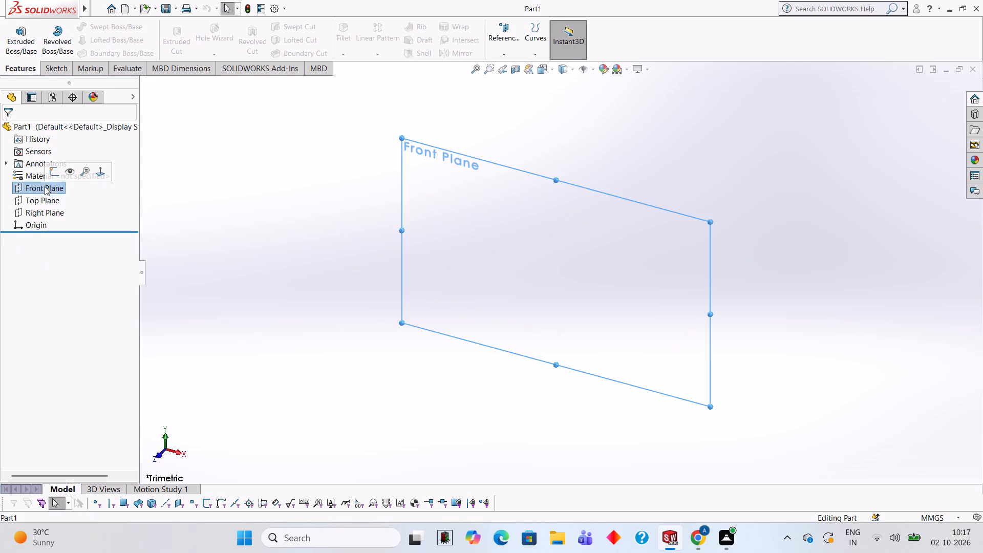
{"action": "left_click", "coordinate": [54, 171]}
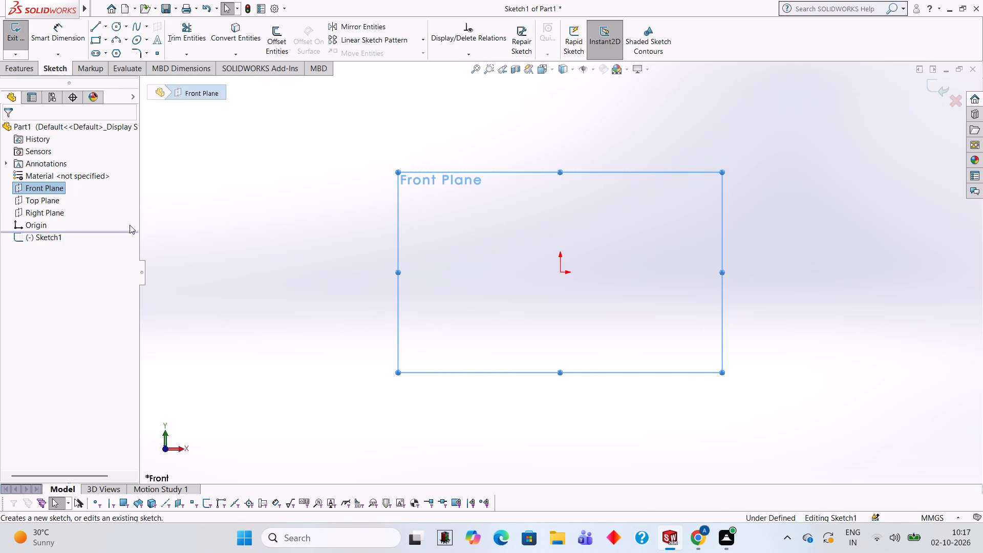
{"action": "left_click", "coordinate": [430, 263]}
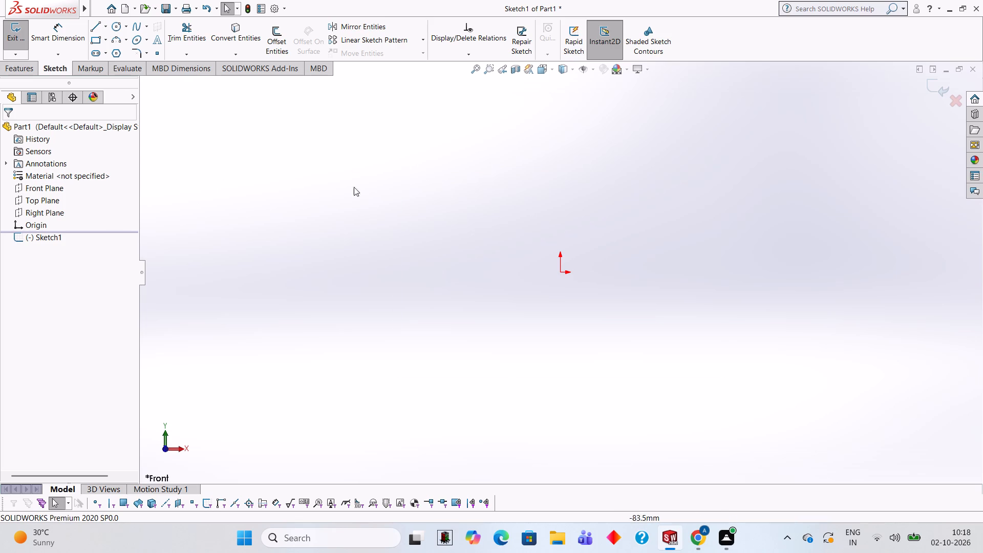
Sketch a 70 mm diameter circle centred on the origin.
{"action": "left_click", "coordinate": [113, 27]}
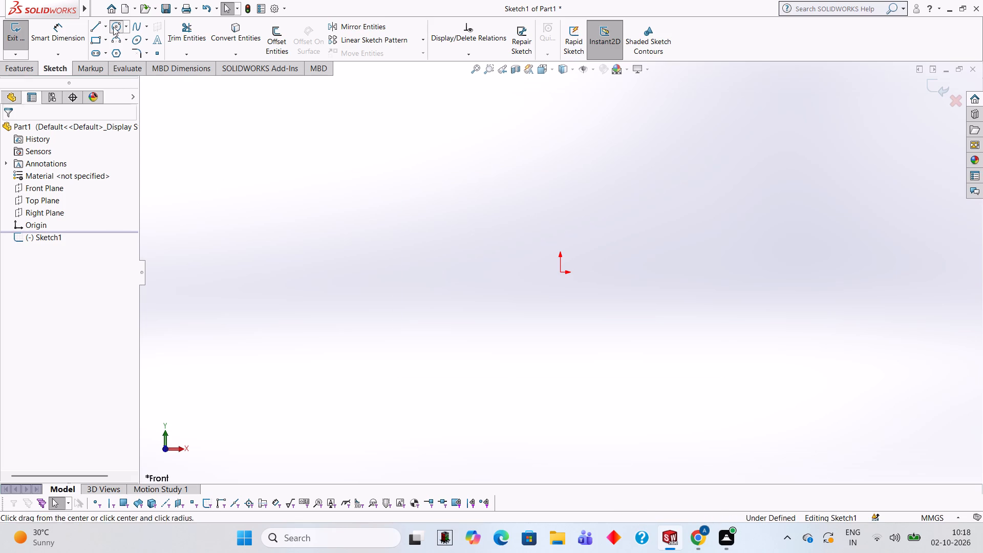
{"action": "left_click", "coordinate": [559, 271]}
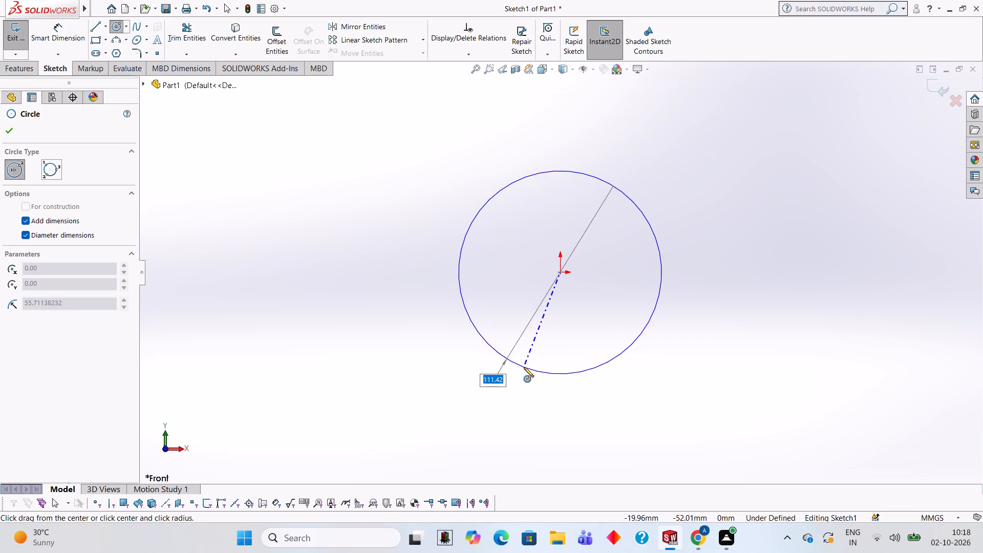
{"action": "type", "text": "70"}
{"action": "key", "text": "Return"}
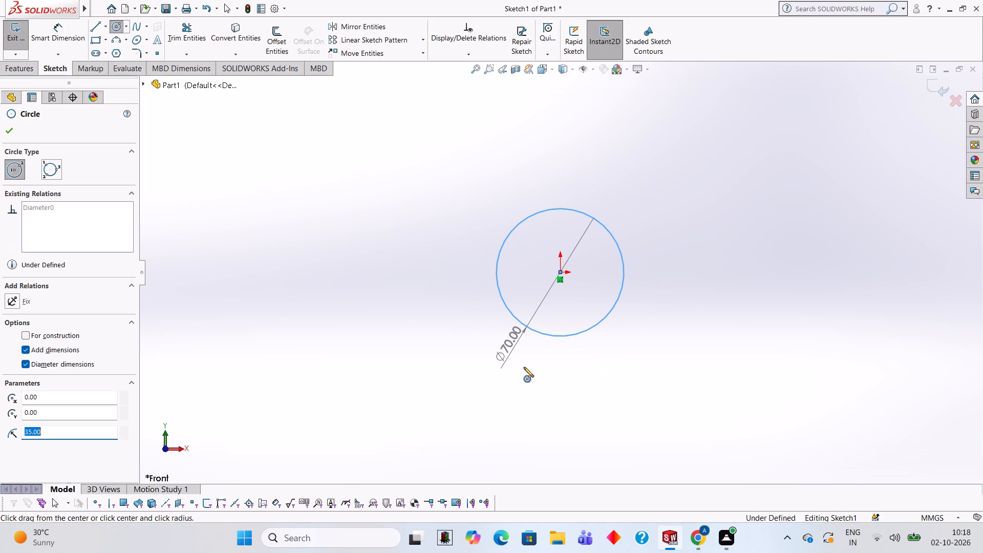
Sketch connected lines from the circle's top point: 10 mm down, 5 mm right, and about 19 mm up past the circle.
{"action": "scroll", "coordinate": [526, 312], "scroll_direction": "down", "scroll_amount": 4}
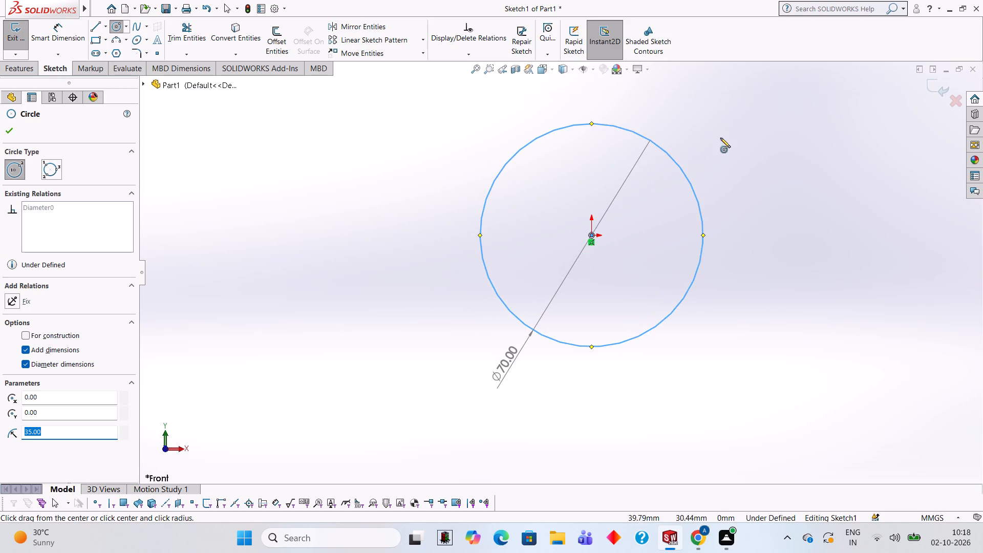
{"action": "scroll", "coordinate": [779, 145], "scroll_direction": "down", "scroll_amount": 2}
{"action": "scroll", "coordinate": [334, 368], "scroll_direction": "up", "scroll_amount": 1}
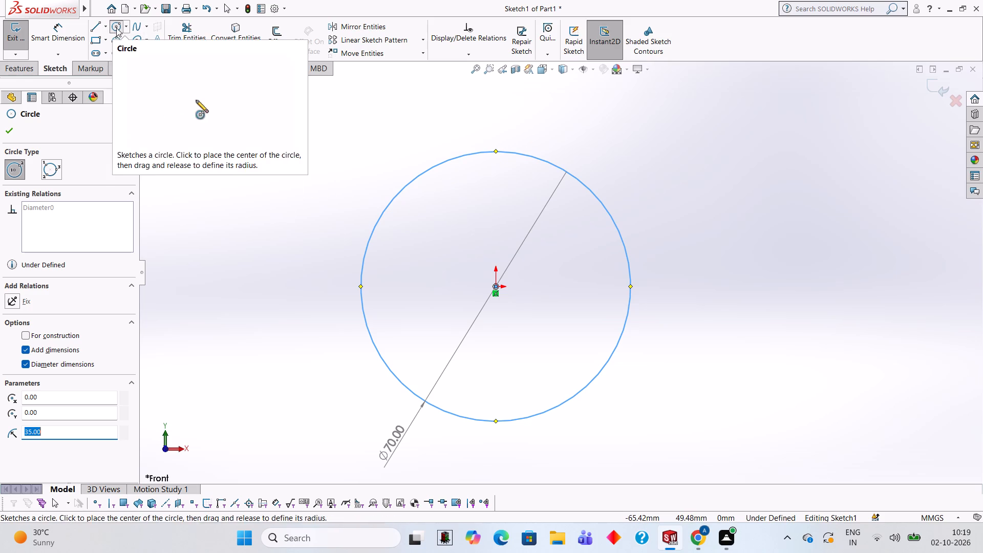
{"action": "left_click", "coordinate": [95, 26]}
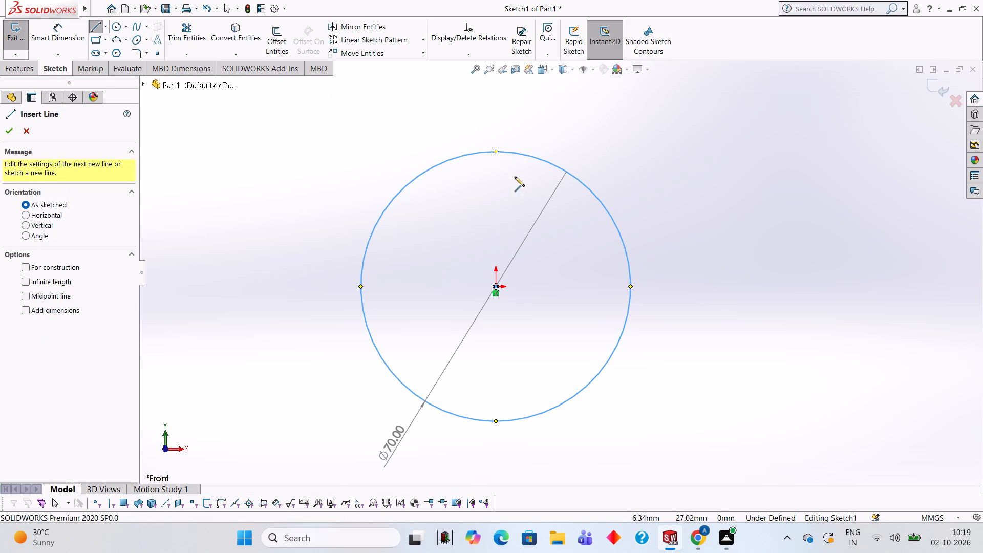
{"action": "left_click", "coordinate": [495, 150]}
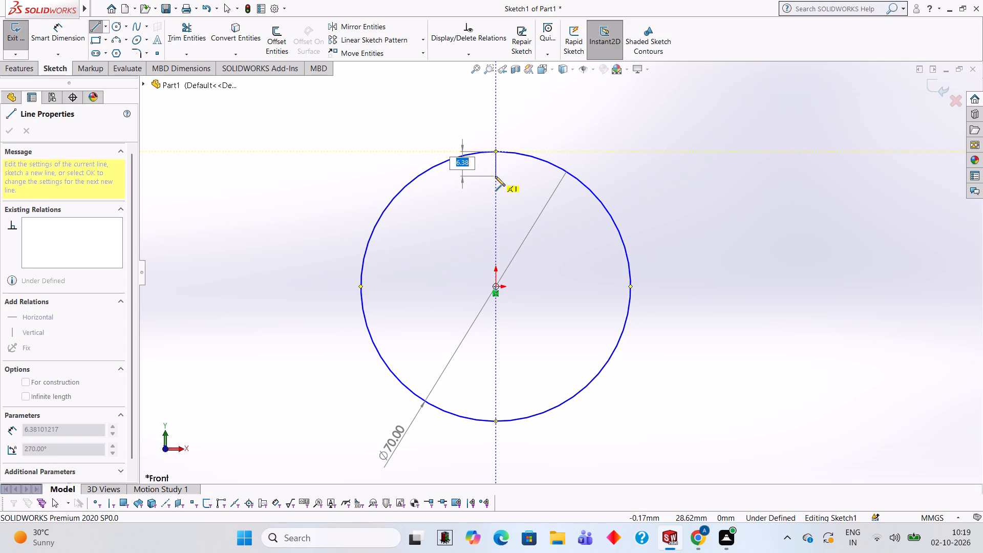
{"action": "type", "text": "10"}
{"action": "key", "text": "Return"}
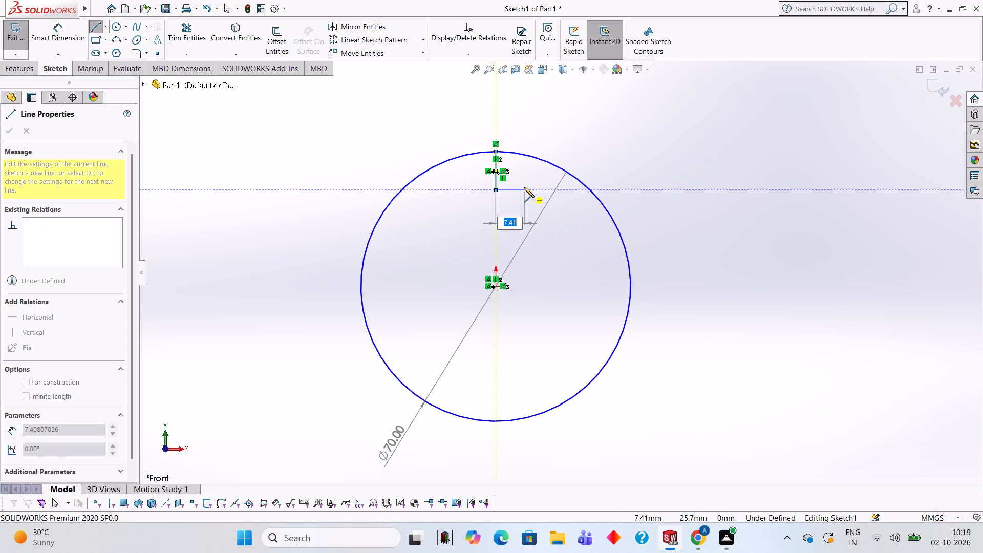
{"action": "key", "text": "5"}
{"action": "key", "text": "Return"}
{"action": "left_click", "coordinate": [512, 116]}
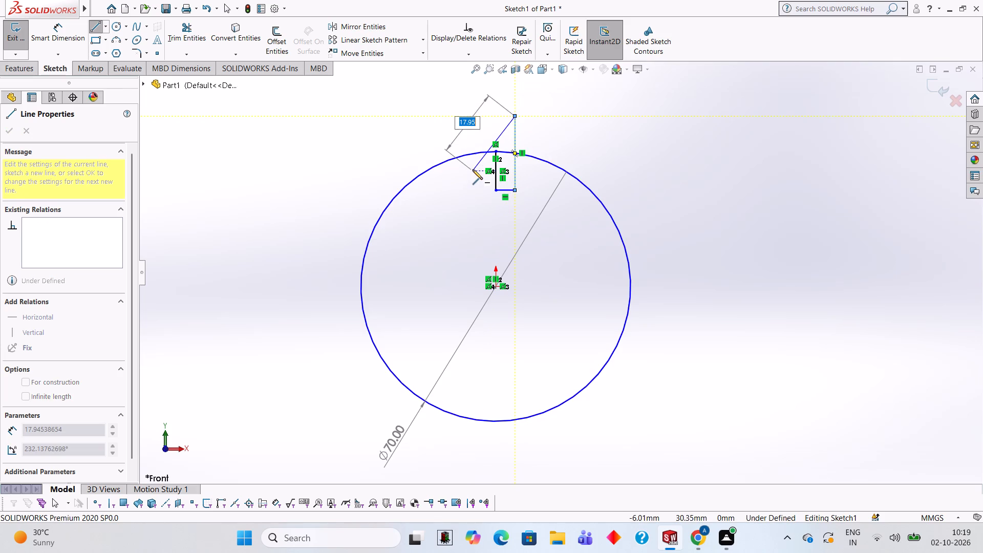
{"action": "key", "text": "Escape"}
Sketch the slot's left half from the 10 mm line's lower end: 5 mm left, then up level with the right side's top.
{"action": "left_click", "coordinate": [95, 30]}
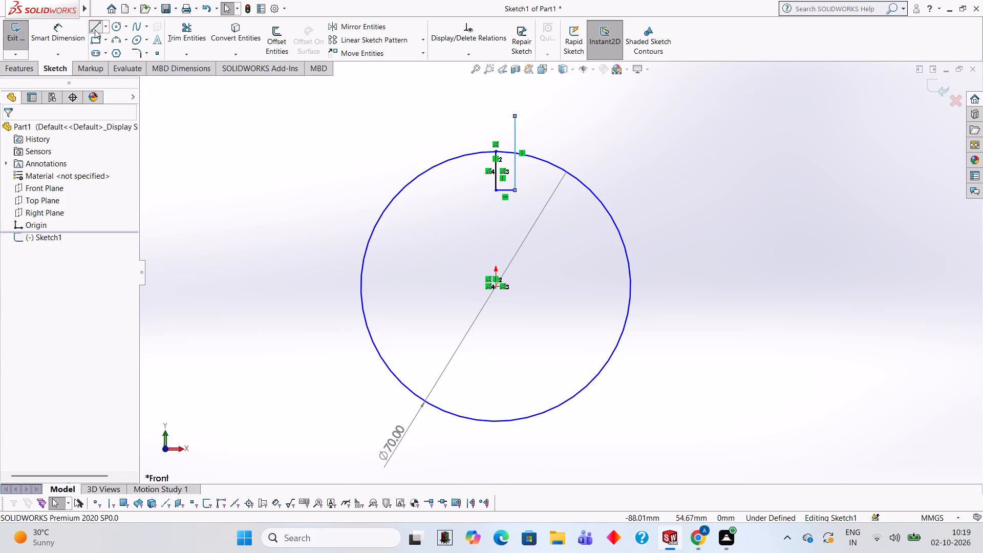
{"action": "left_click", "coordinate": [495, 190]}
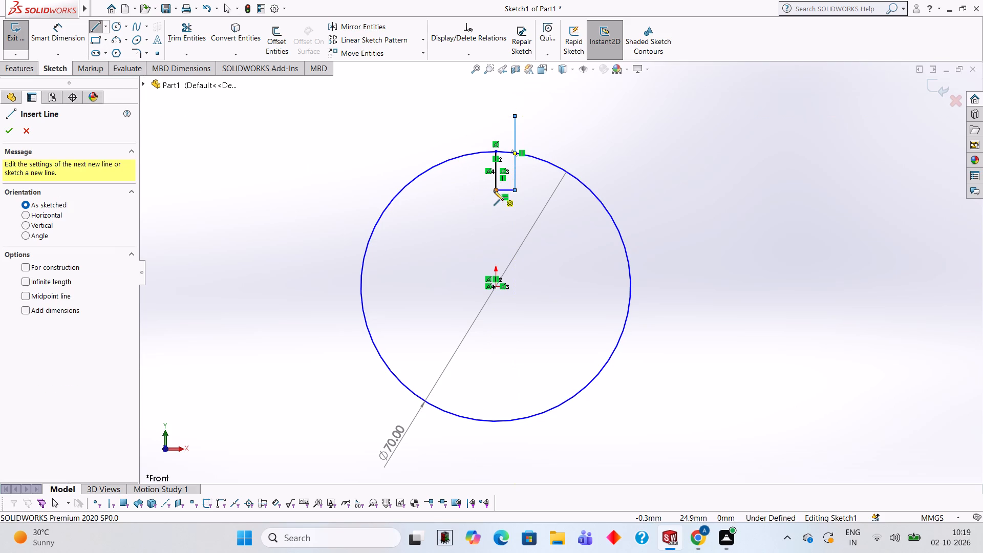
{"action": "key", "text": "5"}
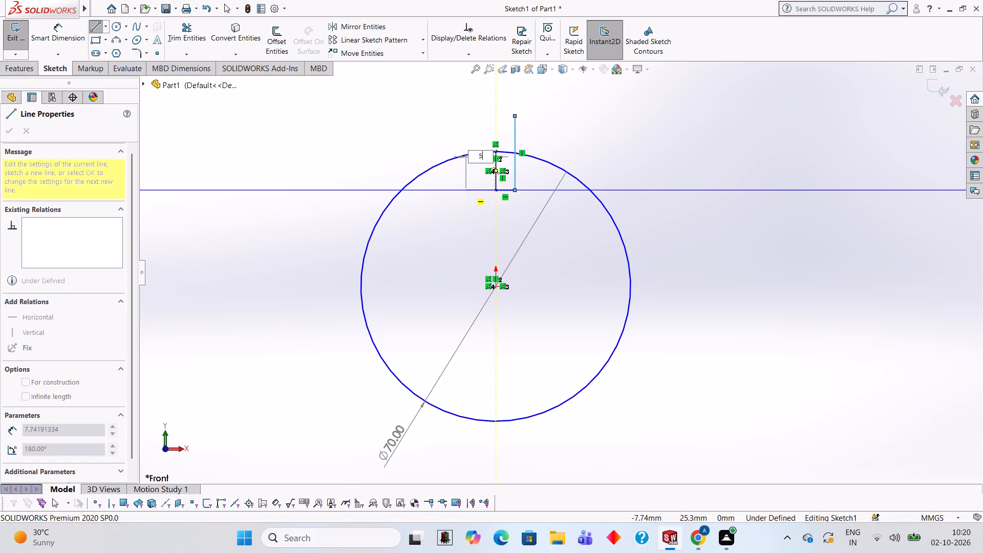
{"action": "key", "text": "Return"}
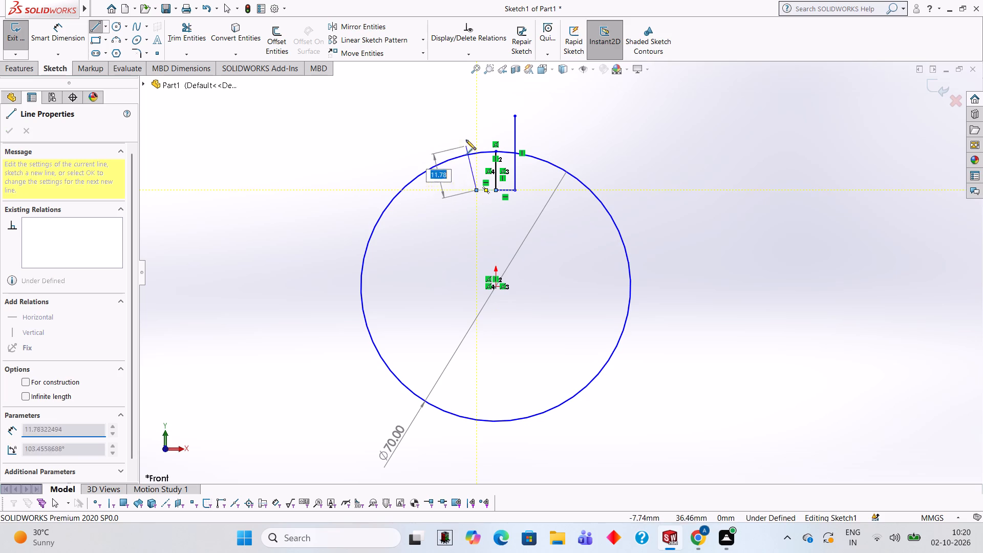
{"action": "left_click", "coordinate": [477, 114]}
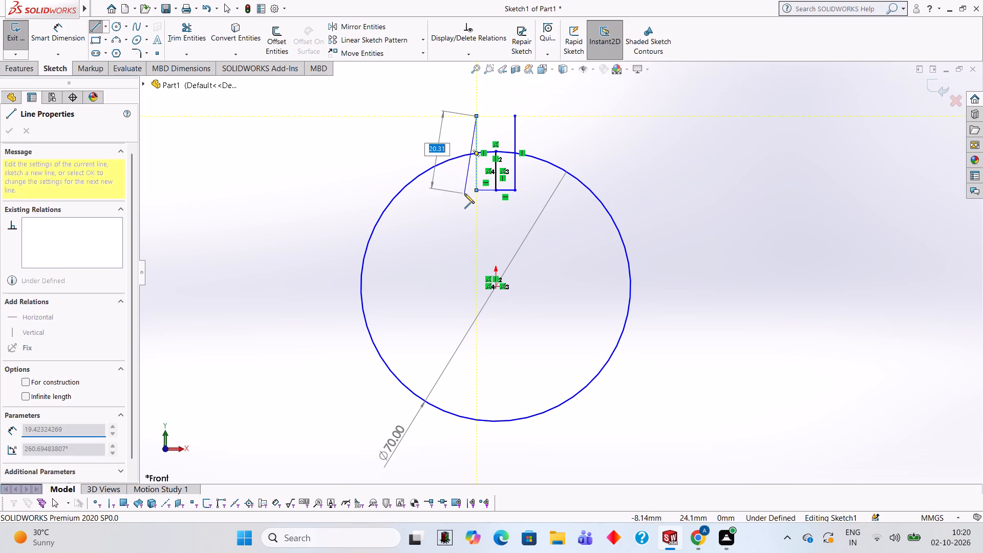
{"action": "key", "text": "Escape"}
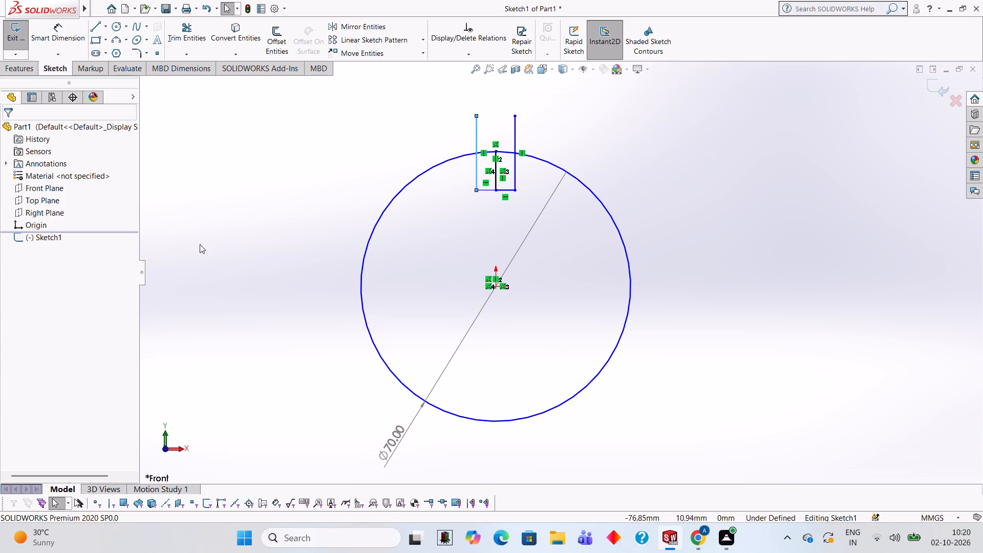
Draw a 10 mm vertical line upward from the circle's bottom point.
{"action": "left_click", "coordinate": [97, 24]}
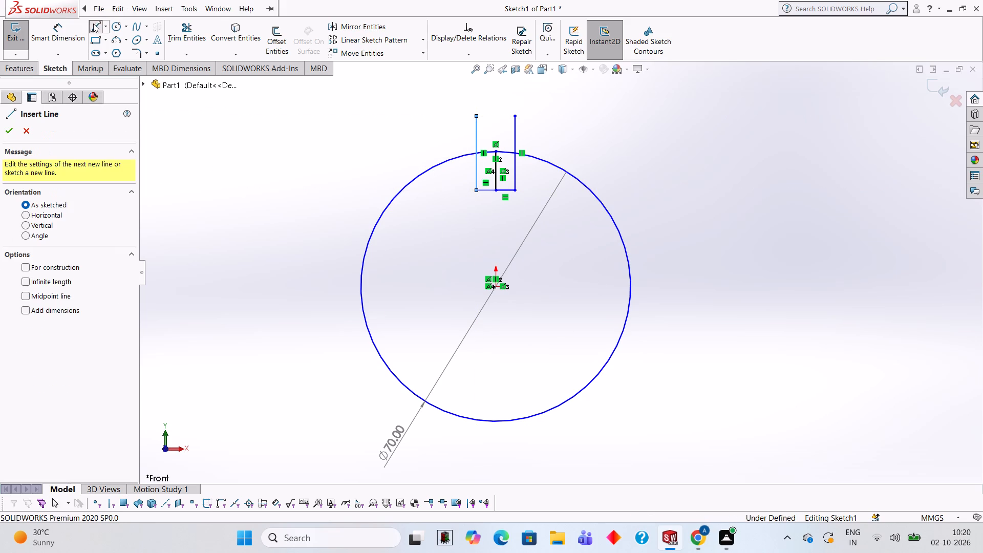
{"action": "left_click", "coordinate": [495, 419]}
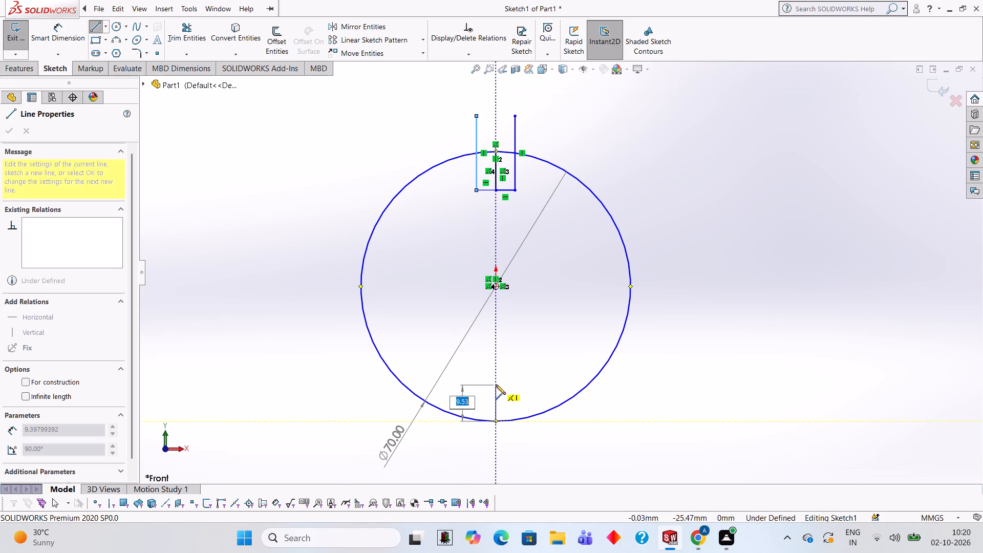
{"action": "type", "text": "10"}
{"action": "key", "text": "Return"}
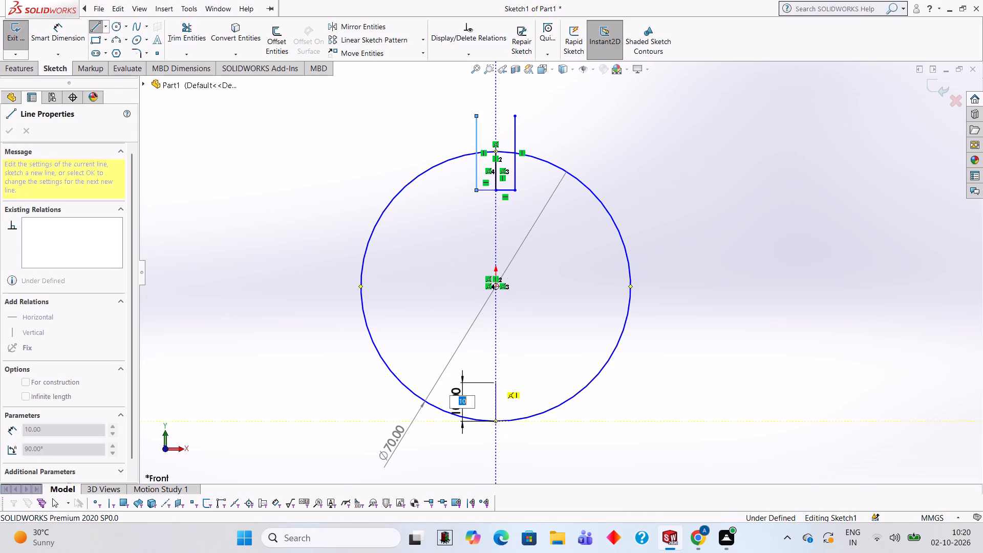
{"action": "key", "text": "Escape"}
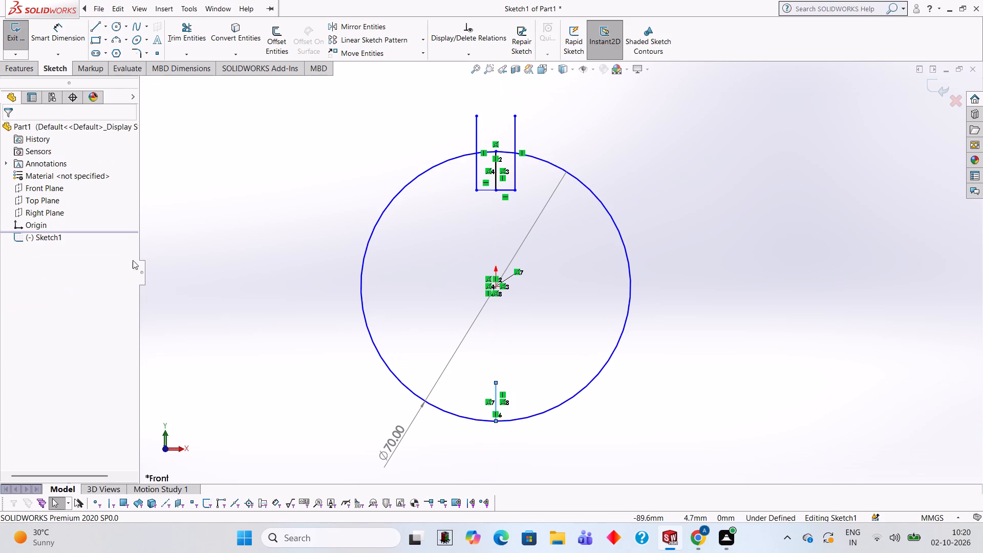
Check the distance between the inner ends of the upper and lower 10 mm vertical lines using Smart Dimension.
{"action": "left_click", "coordinate": [63, 32]}
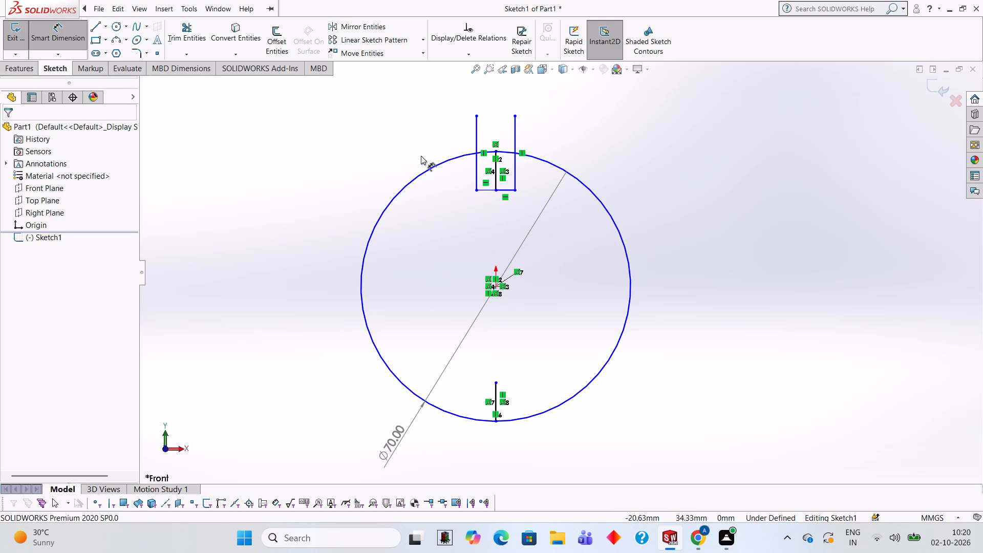
{"action": "left_click", "coordinate": [497, 190]}
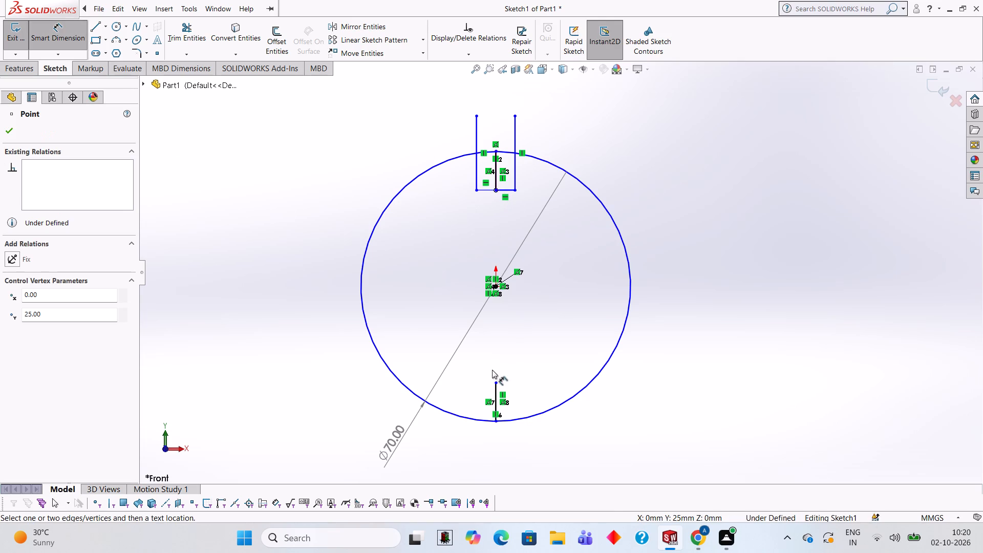
{"action": "left_click", "coordinate": [498, 382]}
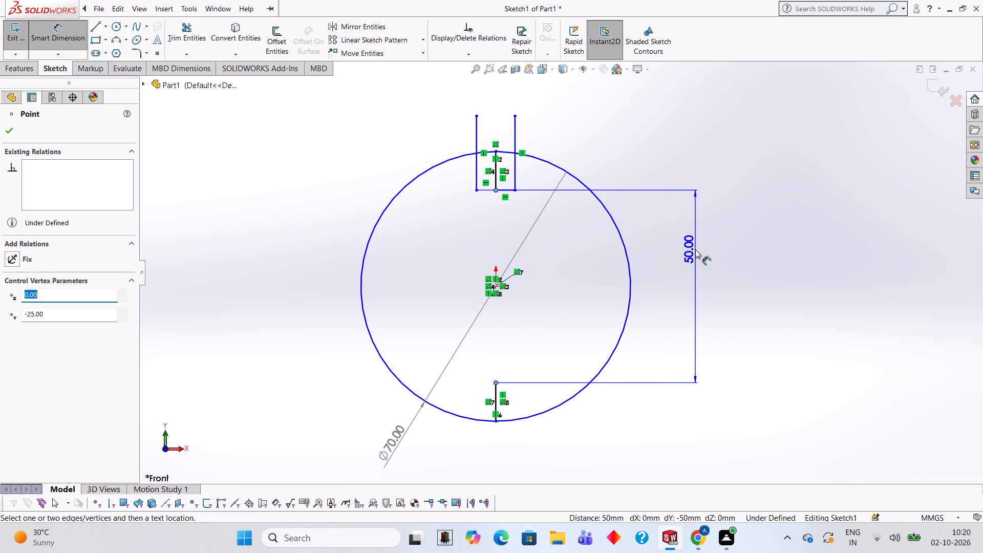
{"action": "key", "text": "Escape"}
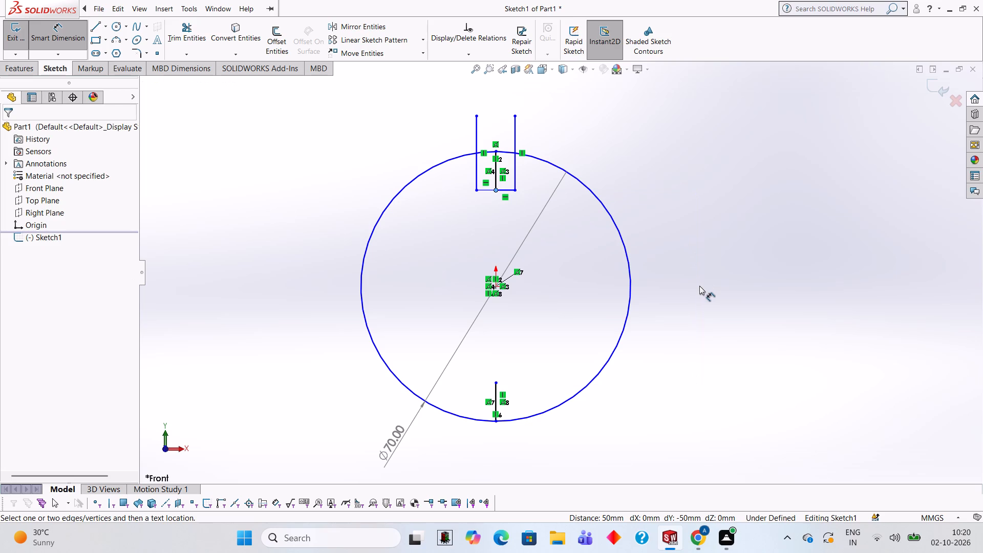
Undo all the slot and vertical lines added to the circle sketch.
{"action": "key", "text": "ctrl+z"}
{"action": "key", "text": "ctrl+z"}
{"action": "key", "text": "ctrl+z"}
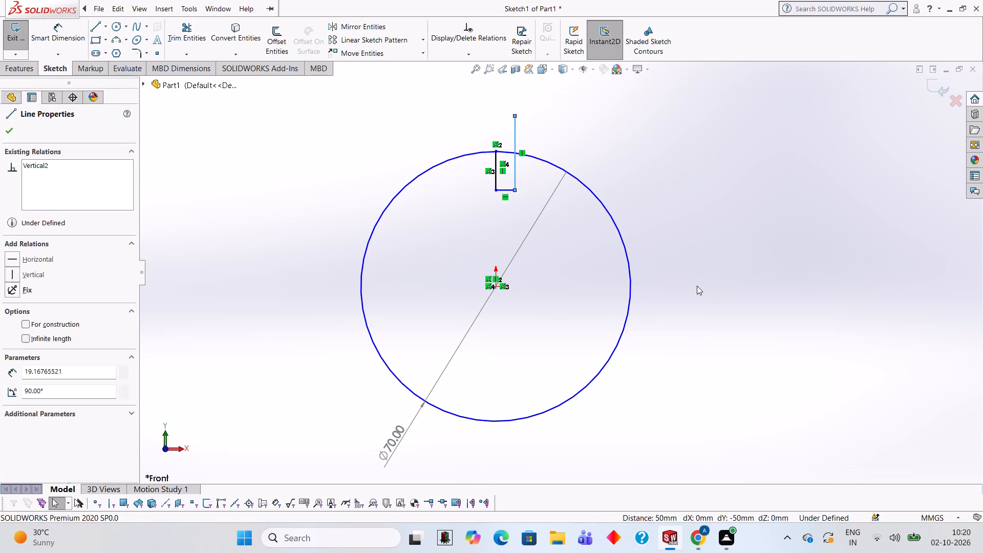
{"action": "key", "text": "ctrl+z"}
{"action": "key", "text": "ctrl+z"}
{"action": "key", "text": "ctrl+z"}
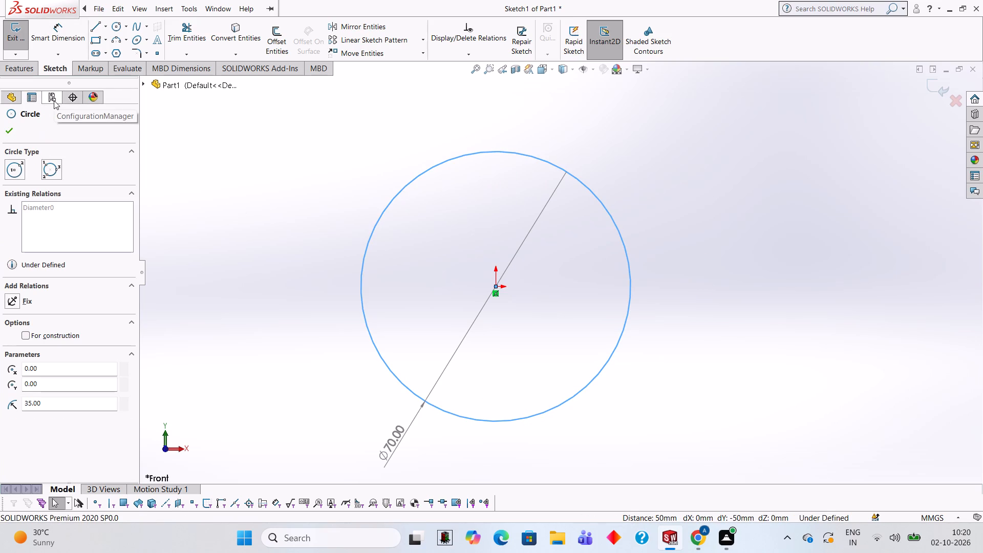
Sketch the top slot's right half from the circle's top point: lines 5 mm down, 5 mm right, and 5 mm up.
{"action": "left_click", "coordinate": [95, 23]}
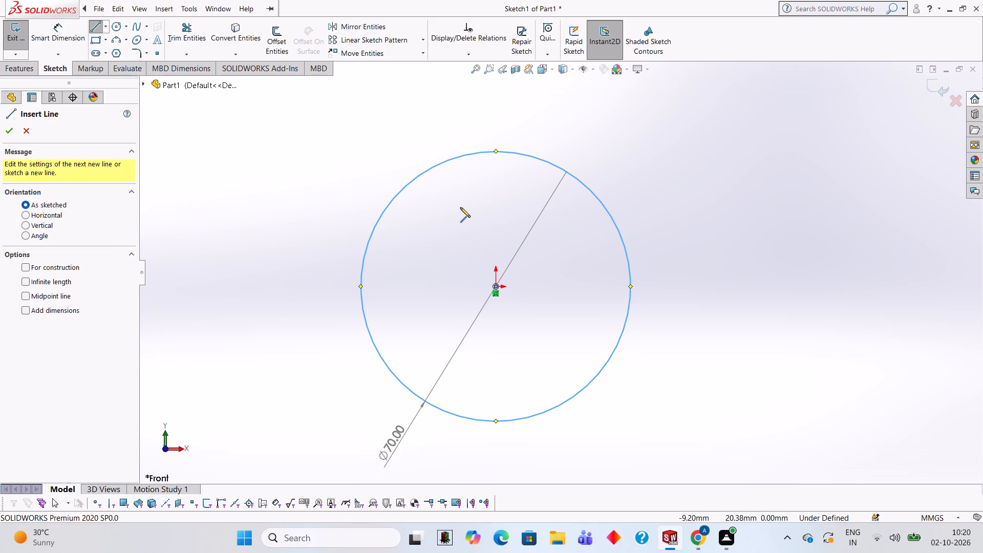
{"action": "left_click", "coordinate": [496, 151]}
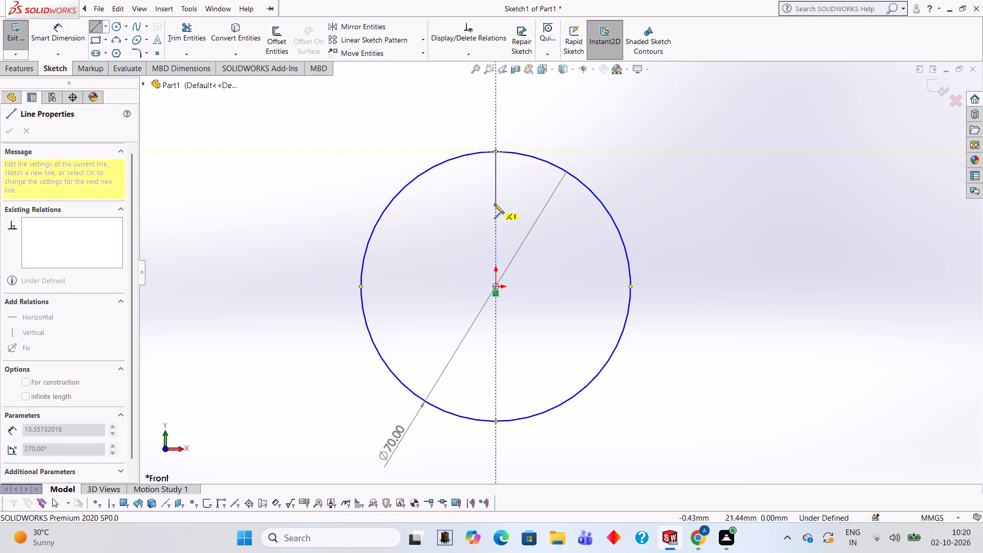
{"action": "key", "text": "5"}
{"action": "key", "text": "Return"}
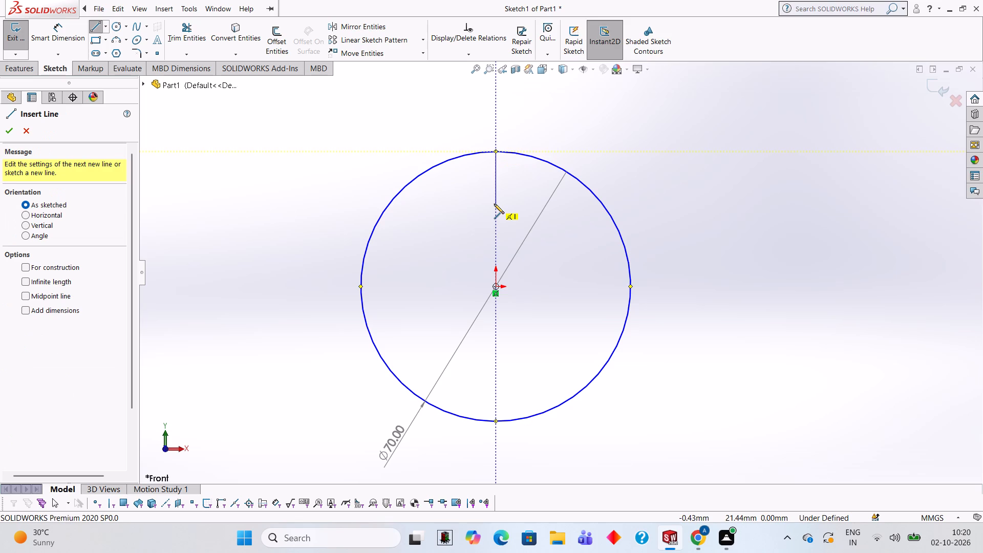
{"action": "key", "text": "5"}
{"action": "key", "text": "Return"}
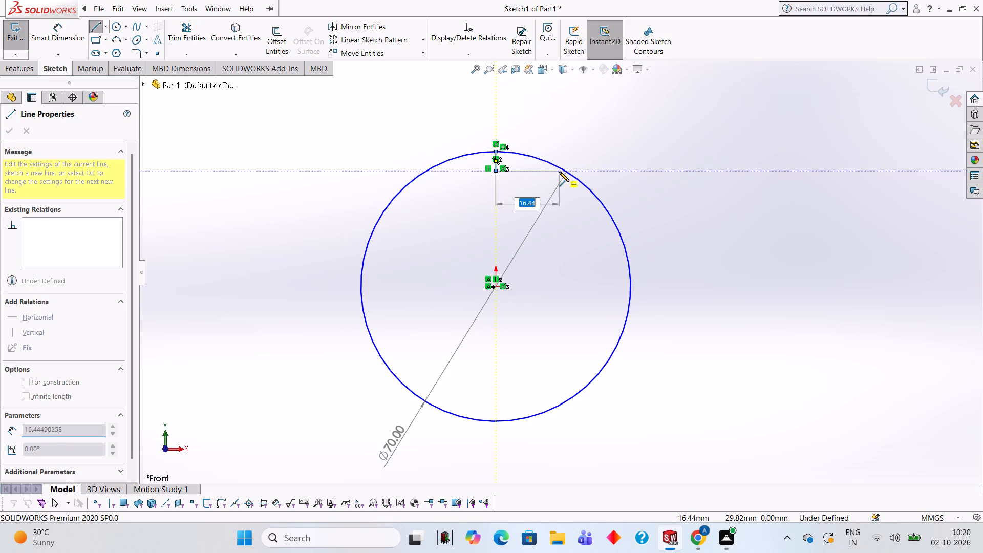
{"action": "key", "text": "5"}
{"action": "key", "text": "Return"}
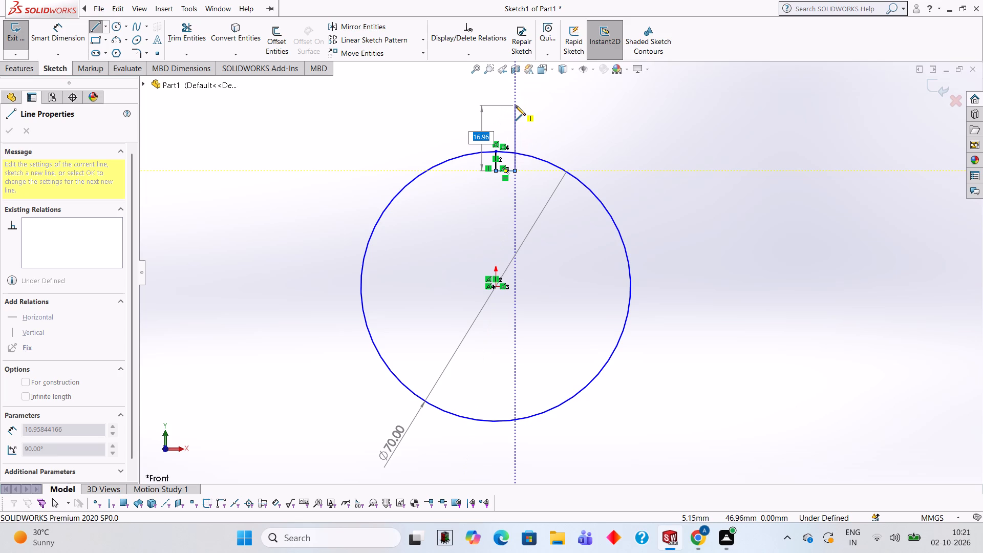
{"action": "key", "text": "5"}
{"action": "key", "text": "Return"}
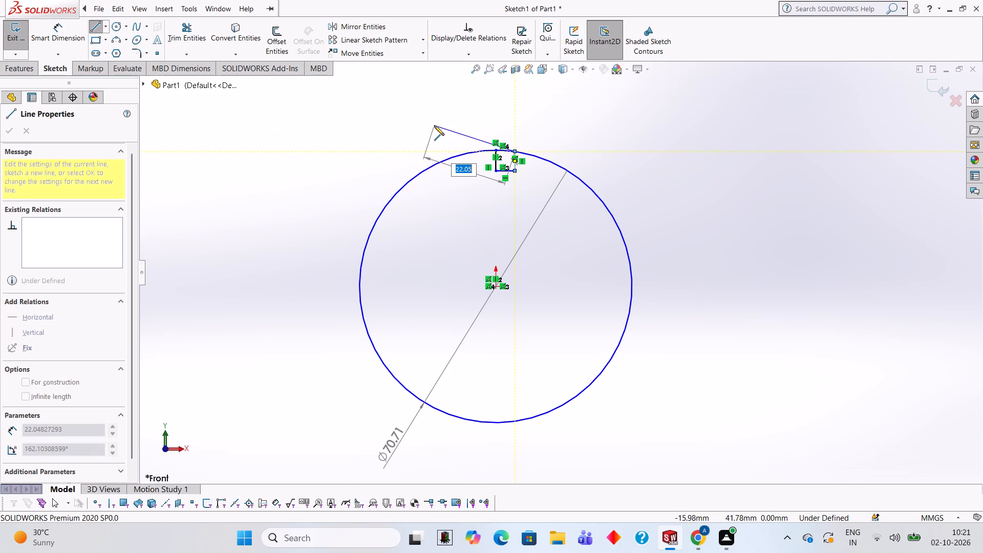
{"action": "key", "text": "Escape"}
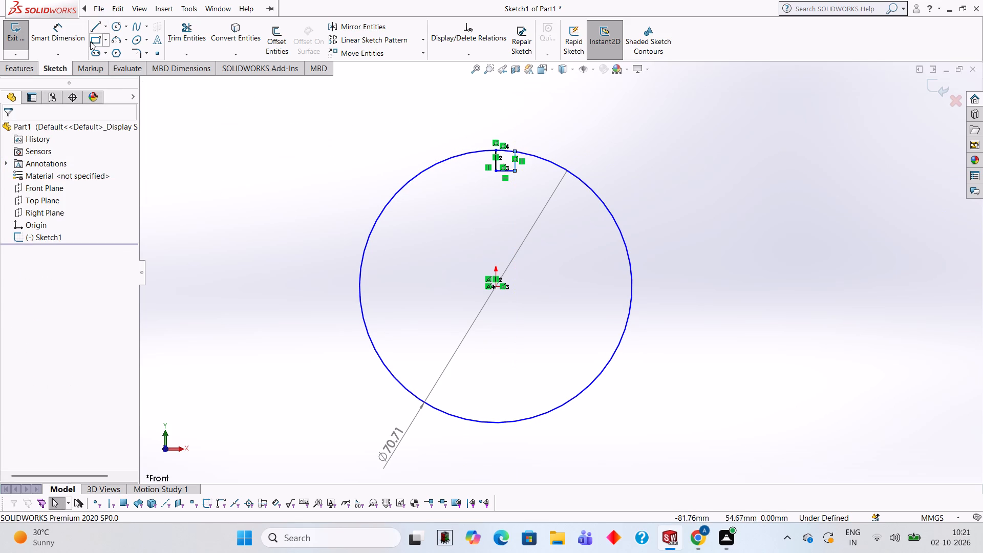
Sketch the top slot's left half from the centre line's lower end: 5 mm left, then about 5 mm up to the circle.
{"action": "left_click", "coordinate": [98, 22]}
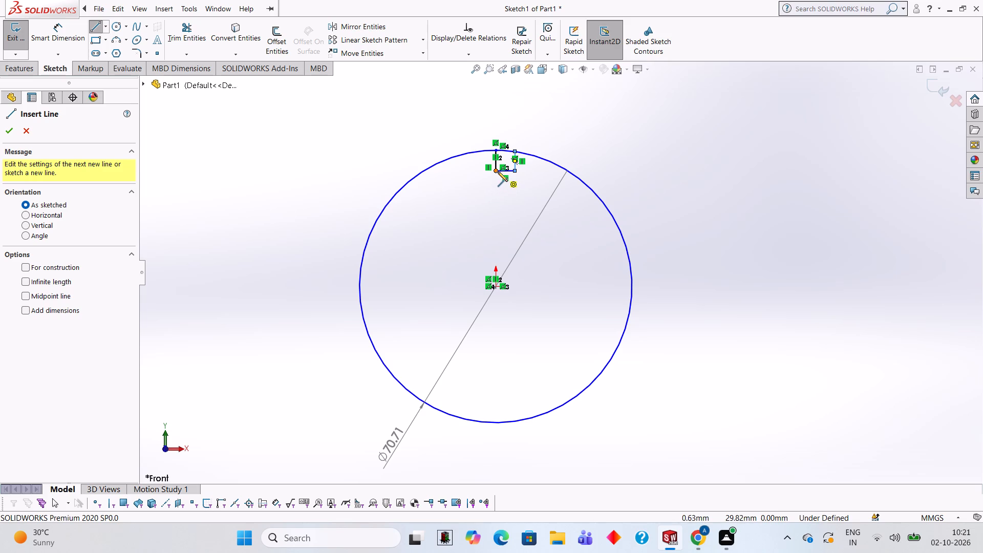
{"action": "left_click", "coordinate": [496, 171]}
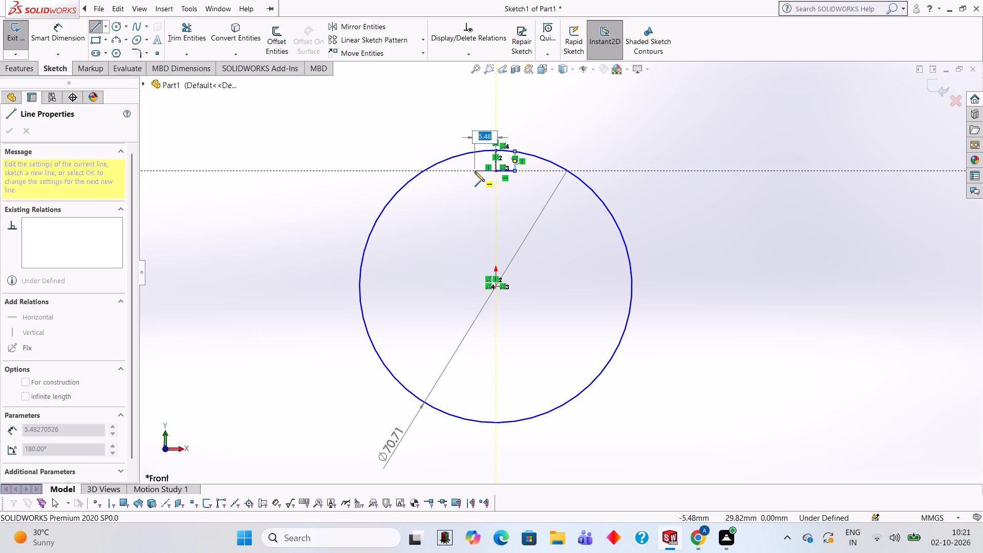
{"action": "key", "text": "5"}
{"action": "key", "text": "Return"}
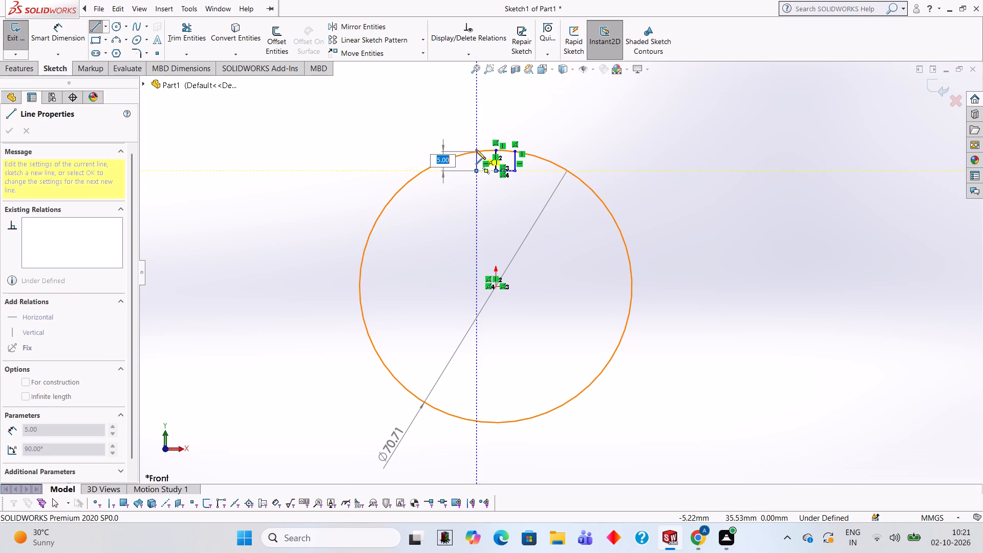
{"action": "left_click", "coordinate": [476, 150]}
{"action": "key", "text": "Escape"}
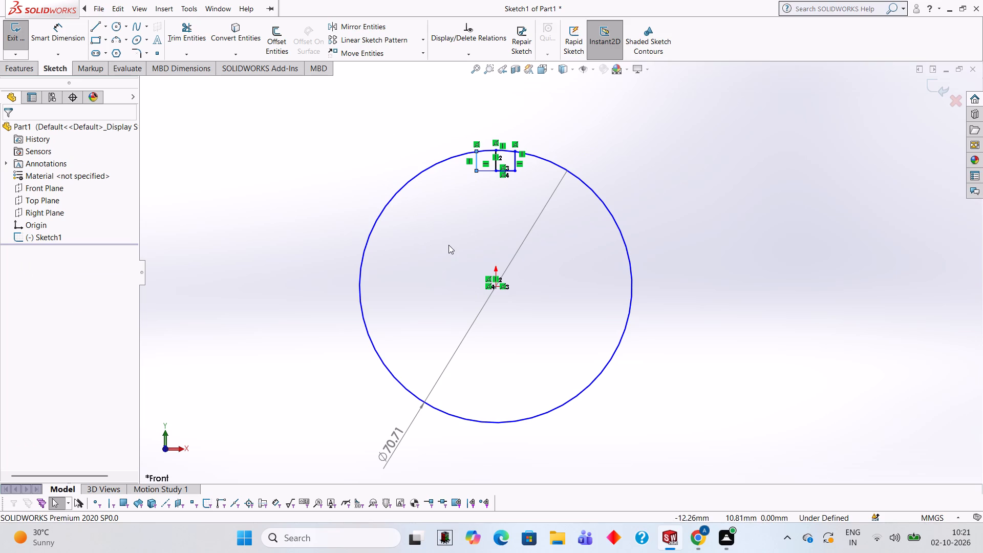
Sketch the bottom slot's right half from the circle's bottom point: lines 5 mm up, 5 mm right, and 5 mm down.
{"action": "left_click", "coordinate": [95, 27]}
{"action": "left_click", "coordinate": [496, 423]}
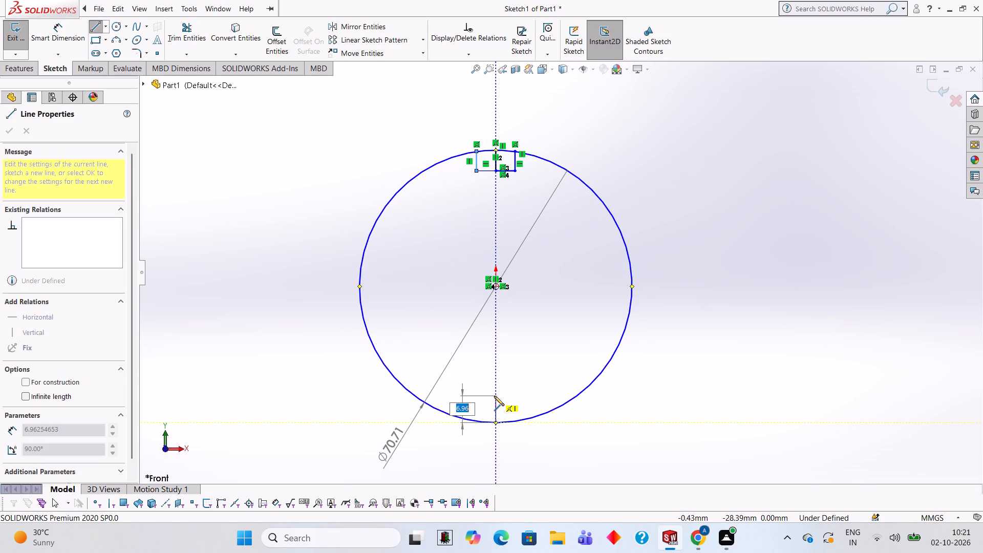
{"action": "key", "text": "5"}
{"action": "key", "text": "Return"}
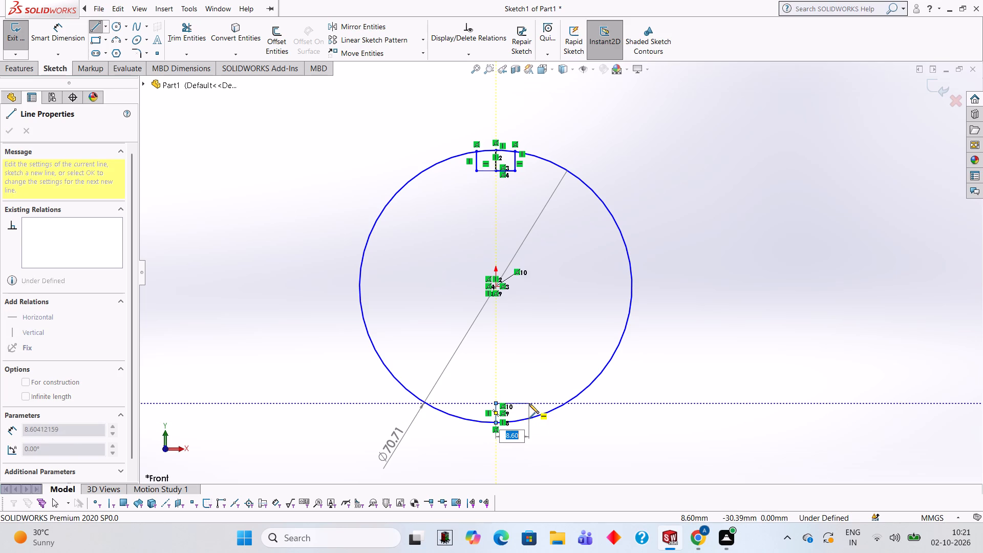
{"action": "key", "text": "5"}
{"action": "key", "text": "Return"}
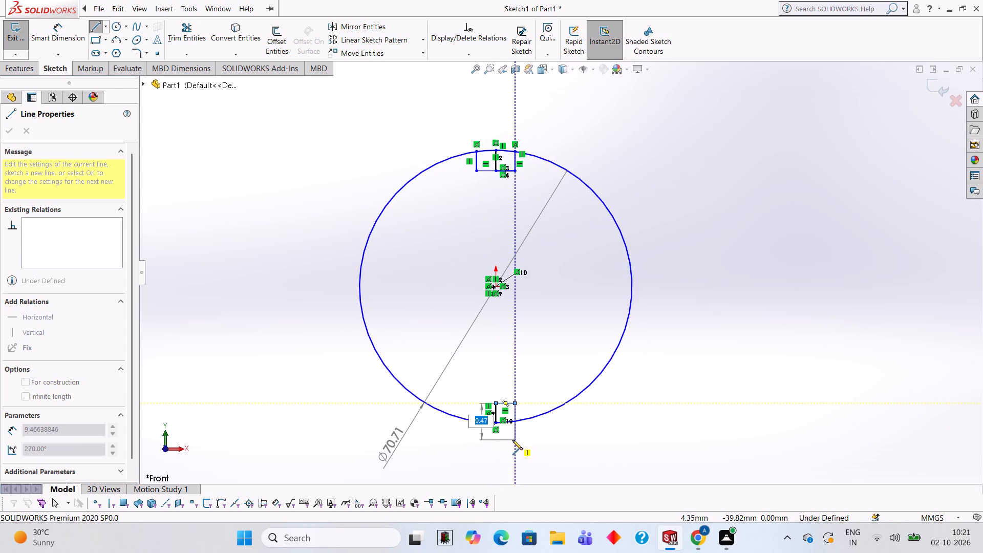
{"action": "key", "text": "5"}
{"action": "key", "text": "Return"}
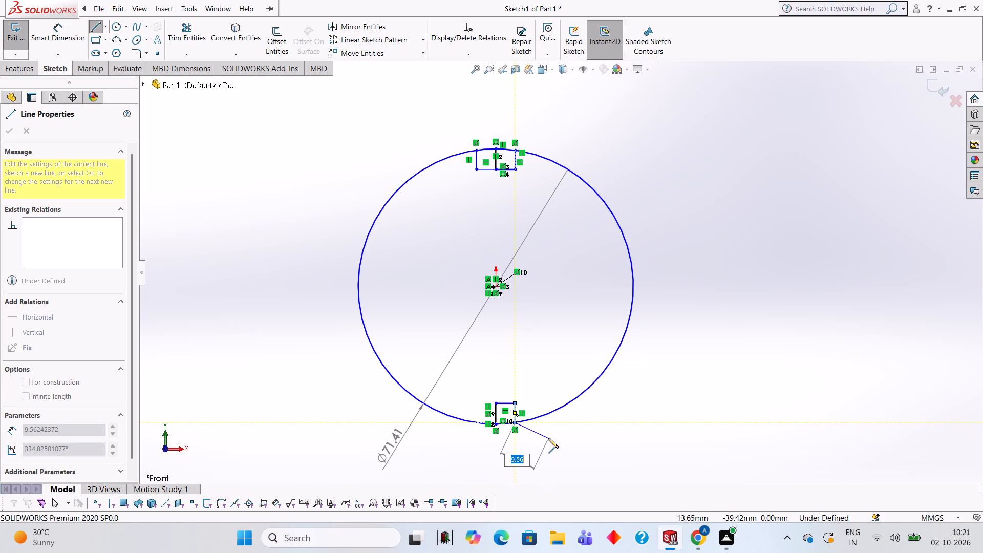
{"action": "key", "text": "Escape"}
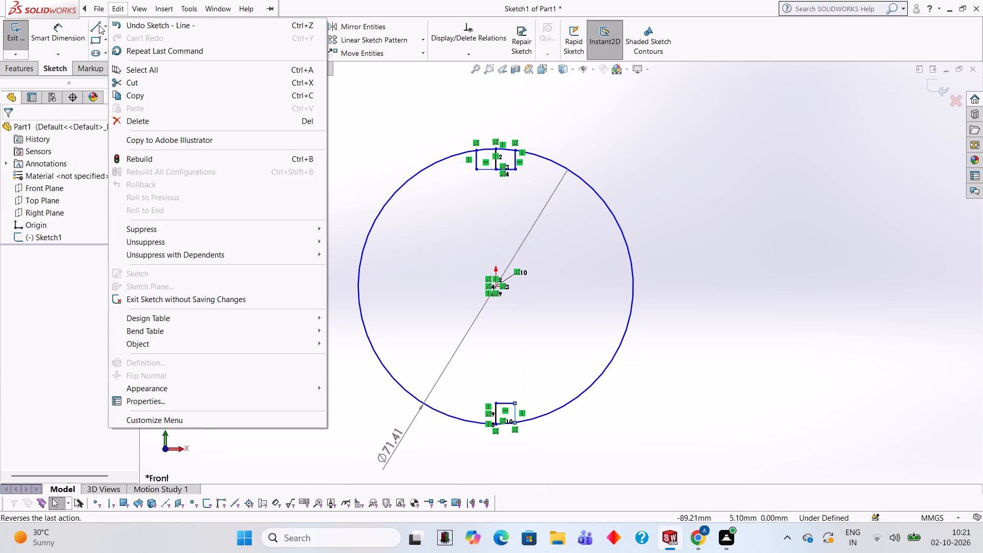
Sketch the bottom slot's left half from the centre line's upper end: 5 mm left, then about 5 mm down to the circle.
{"action": "left_click", "coordinate": [98, 25]}
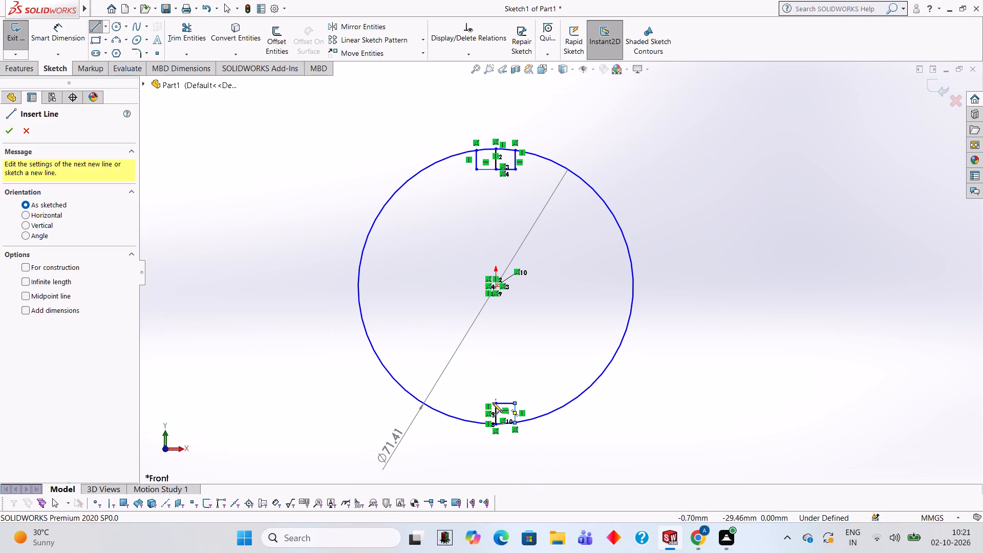
{"action": "left_click", "coordinate": [495, 401]}
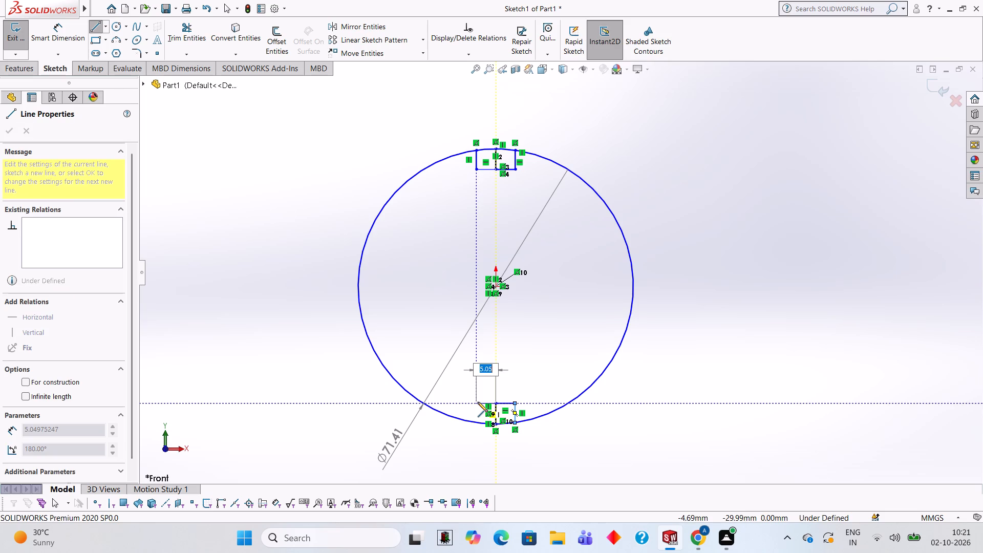
{"action": "key", "text": "5"}
{"action": "key", "text": "Return"}
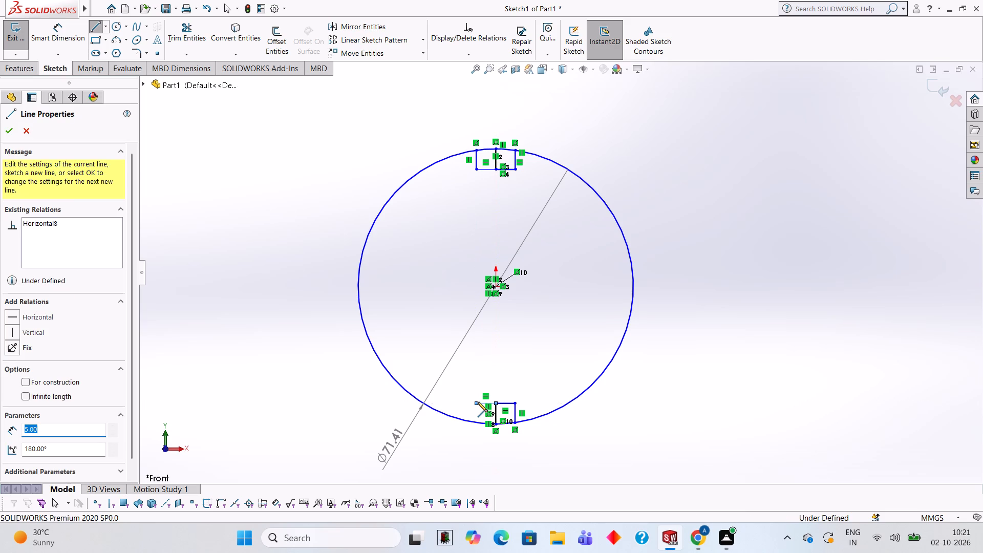
{"action": "left_click", "coordinate": [474, 421]}
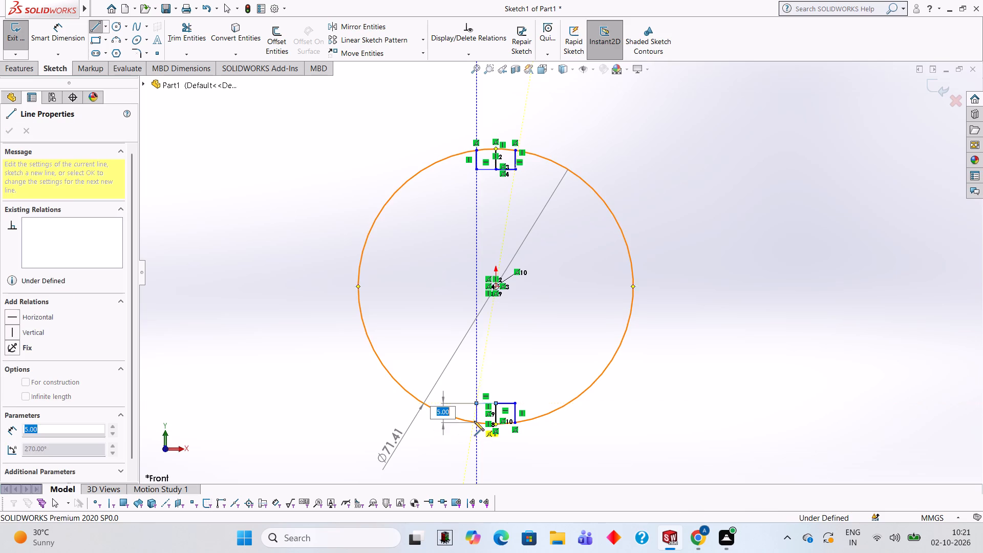
{"action": "key", "text": "Escape"}
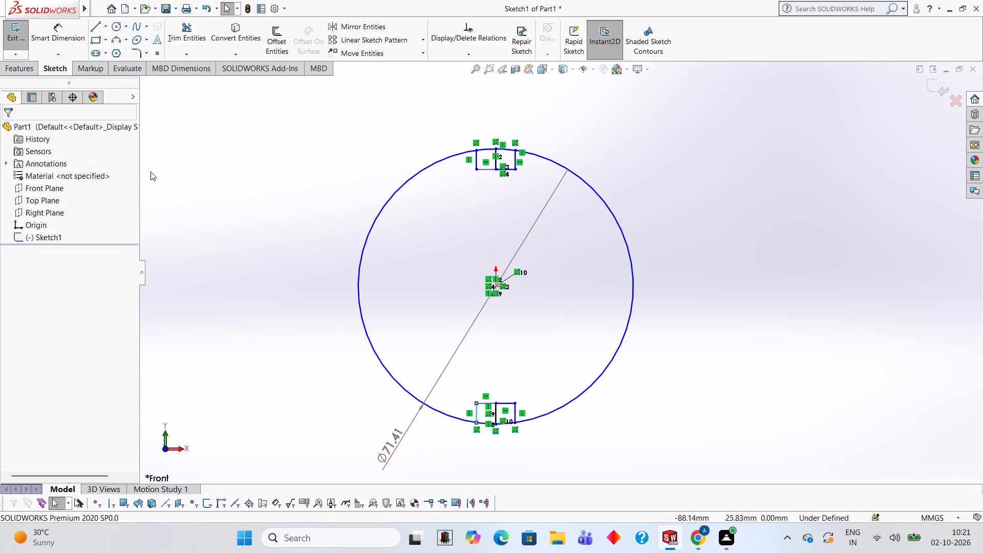
Sketch the upper half of a slot from the circle's rightmost point: lines 5 mm left, 5 mm up, and 5 mm right.
{"action": "left_click", "coordinate": [95, 26]}
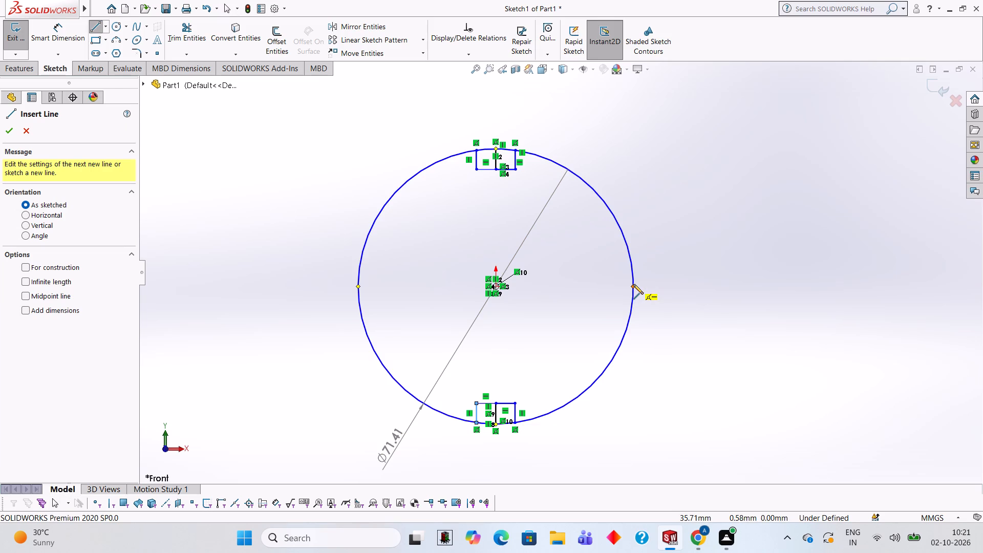
{"action": "left_click", "coordinate": [633, 286]}
{"action": "key", "text": "5"}
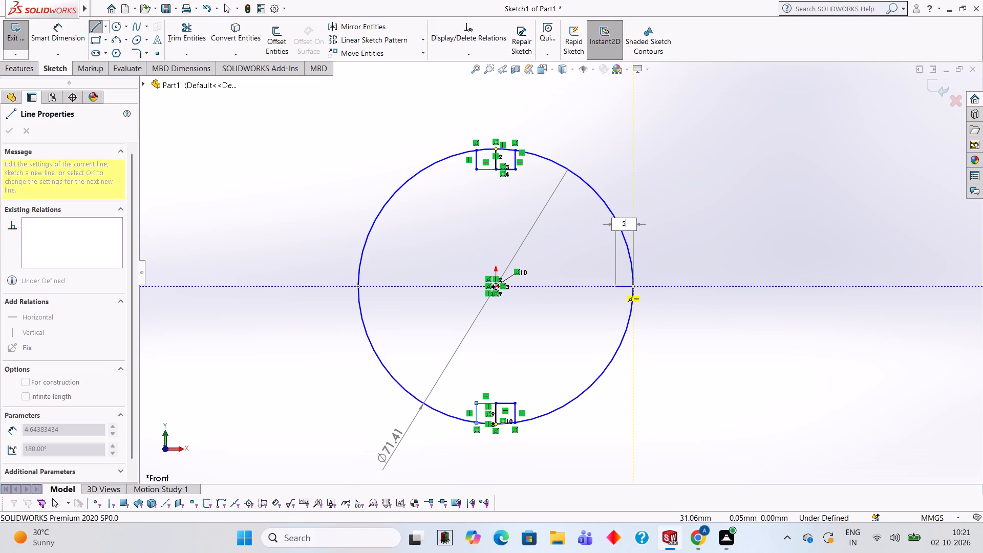
{"action": "key", "text": "Return"}
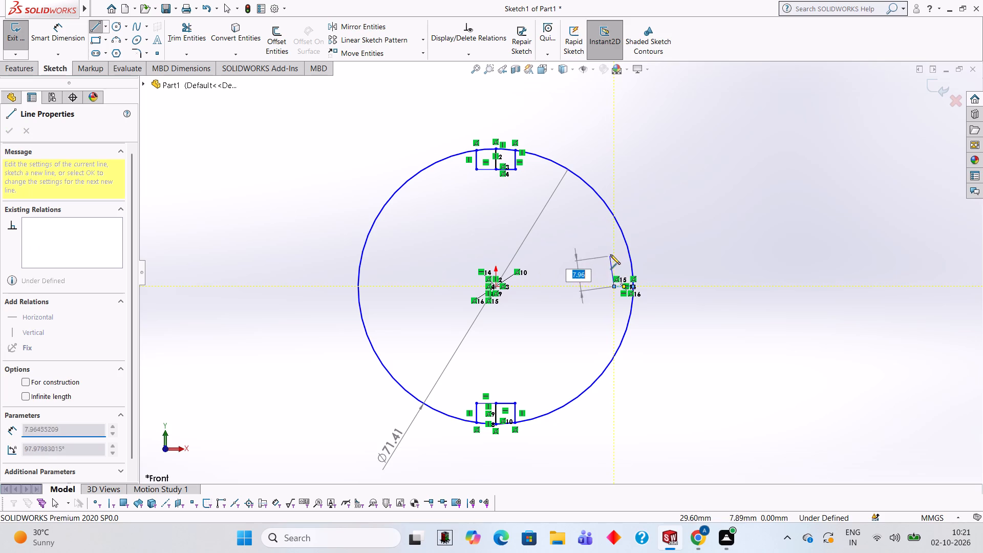
{"action": "key", "text": "5"}
{"action": "key", "text": "Return"}
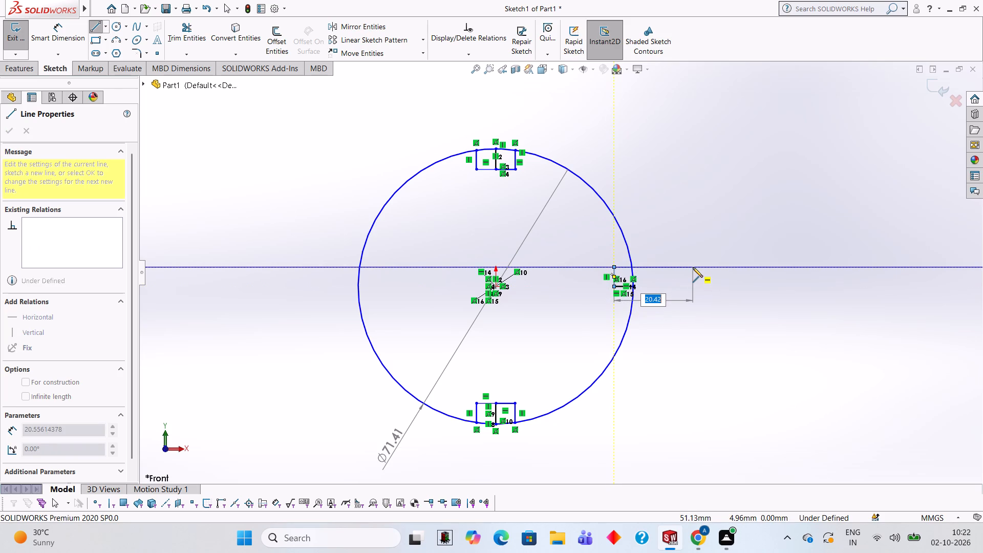
{"action": "key", "text": "5"}
{"action": "key", "text": "Return"}
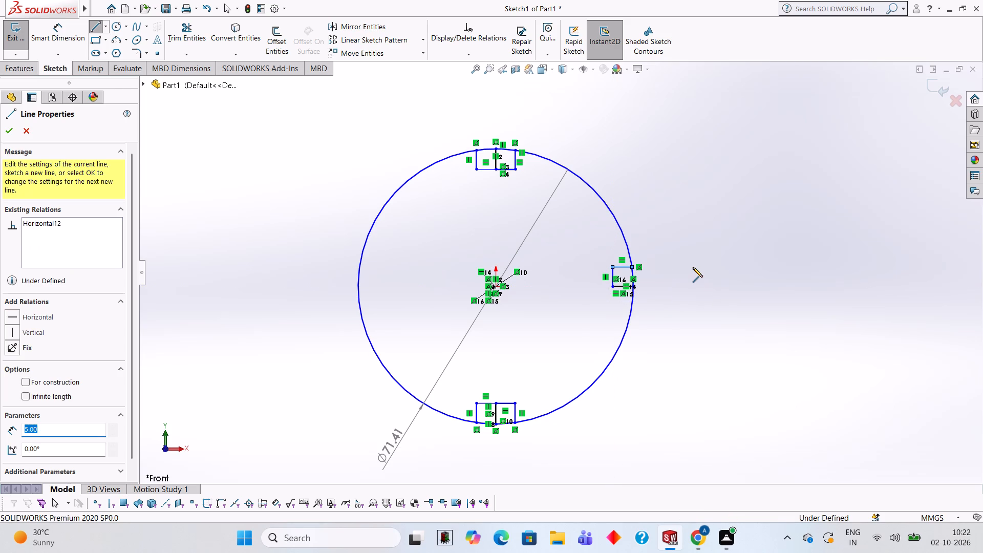
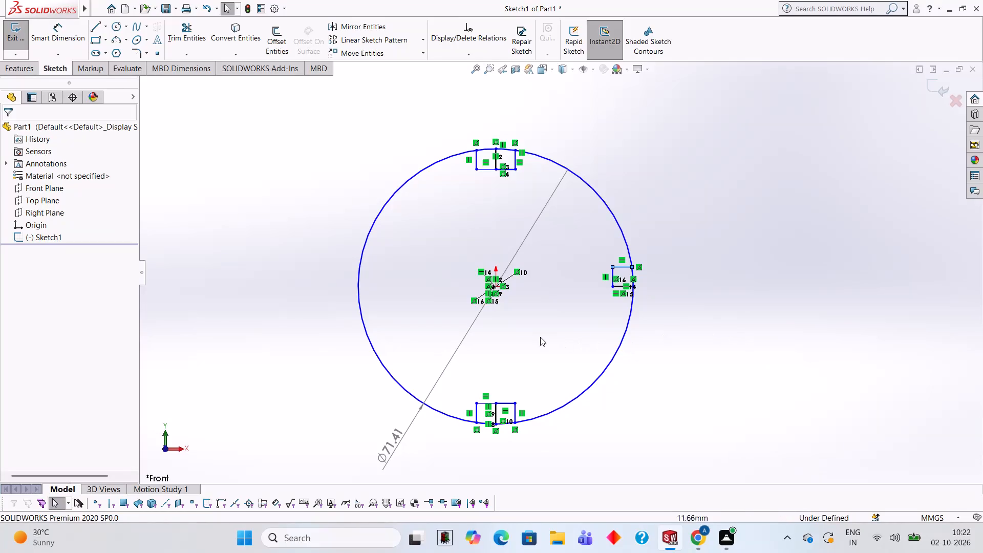
Sketch the right slot's lower half from the centre line's inner end: lines 5 mm down and 5 mm right to the circle.
{"action": "left_click", "coordinate": [92, 20]}
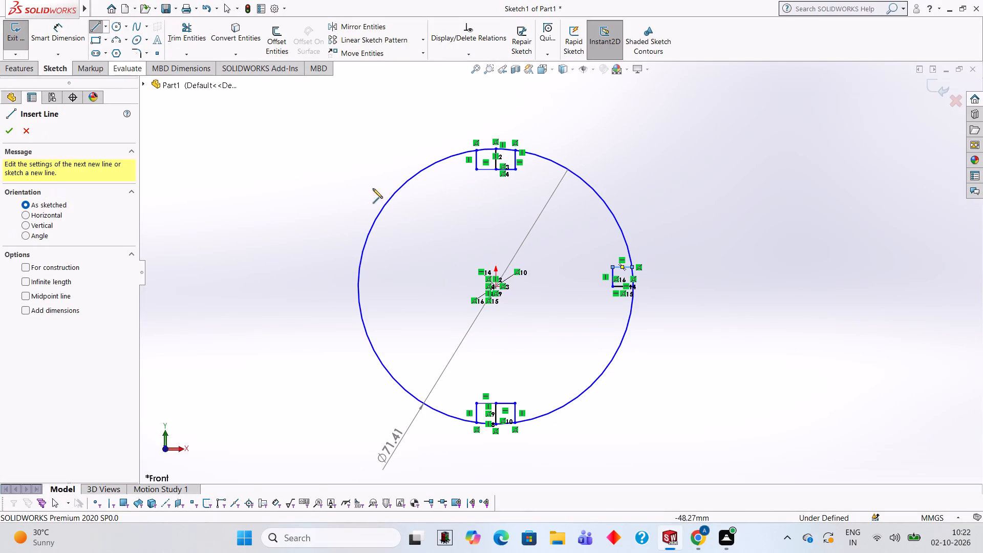
{"action": "left_click", "coordinate": [611, 286]}
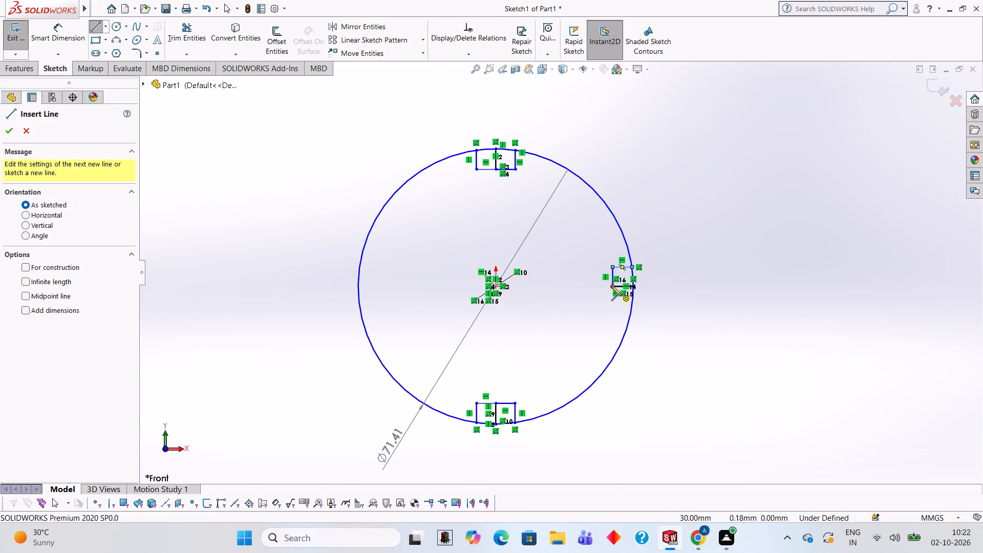
{"action": "key", "text": "5"}
{"action": "key", "text": "Return"}
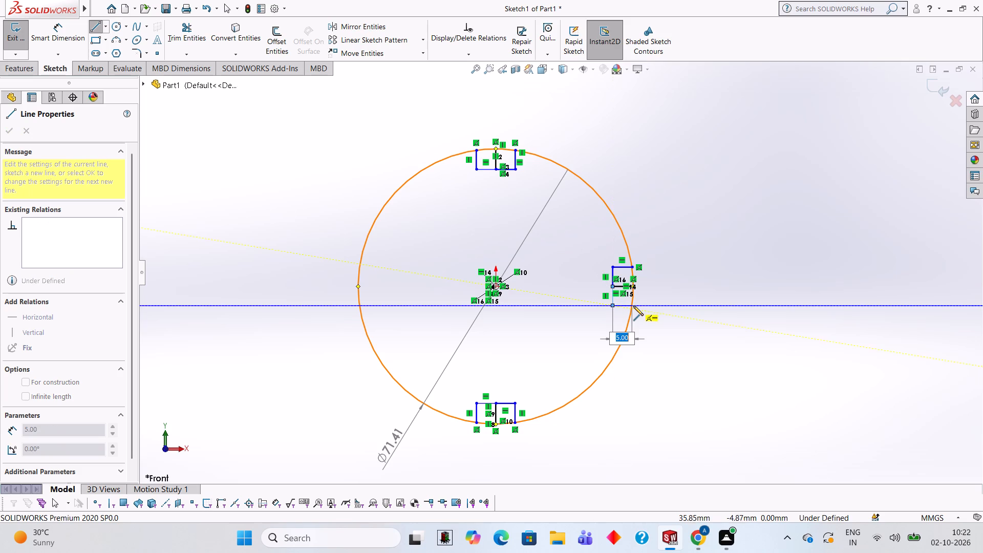
{"action": "key", "text": "5"}
{"action": "key", "text": "Return"}
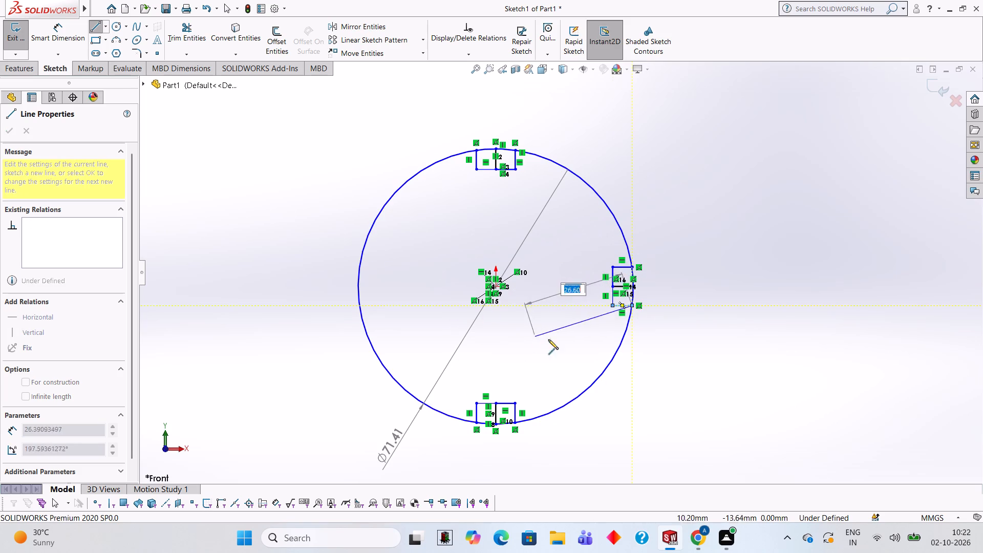
{"action": "key", "text": "Escape"}
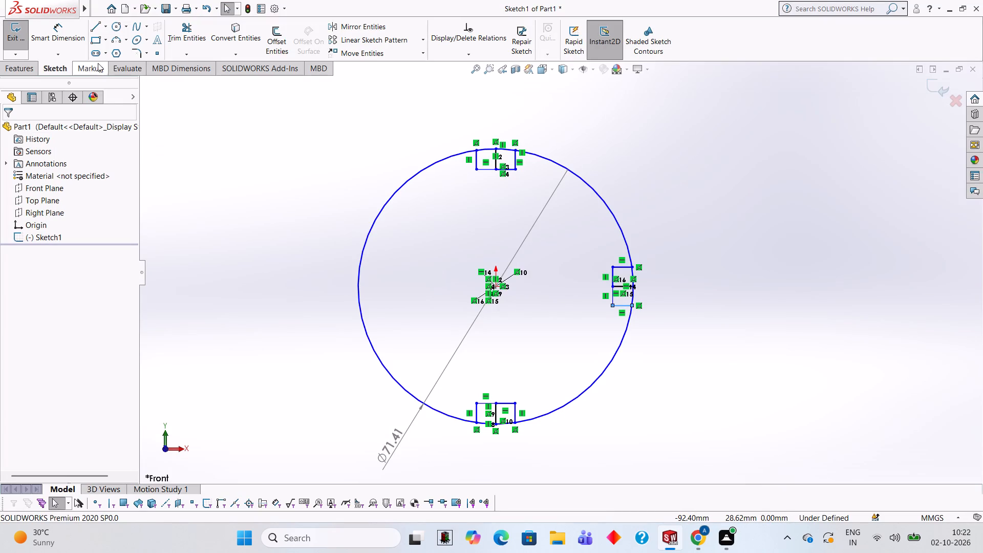
Sketch the upper half of a slot from the circle's leftmost point: lines 5 mm right, 5 mm up, and 5 mm left.
{"action": "left_click", "coordinate": [96, 27]}
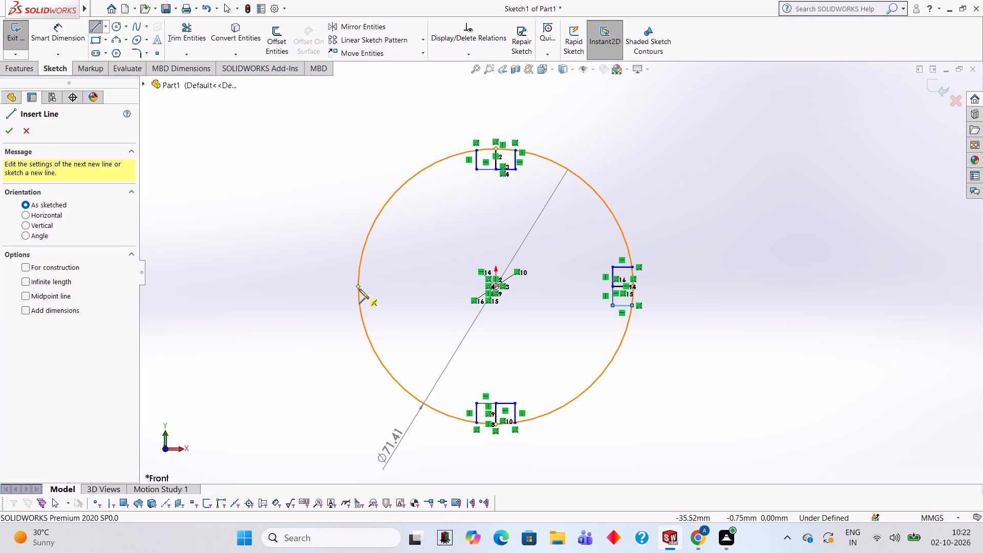
{"action": "left_click", "coordinate": [357, 286]}
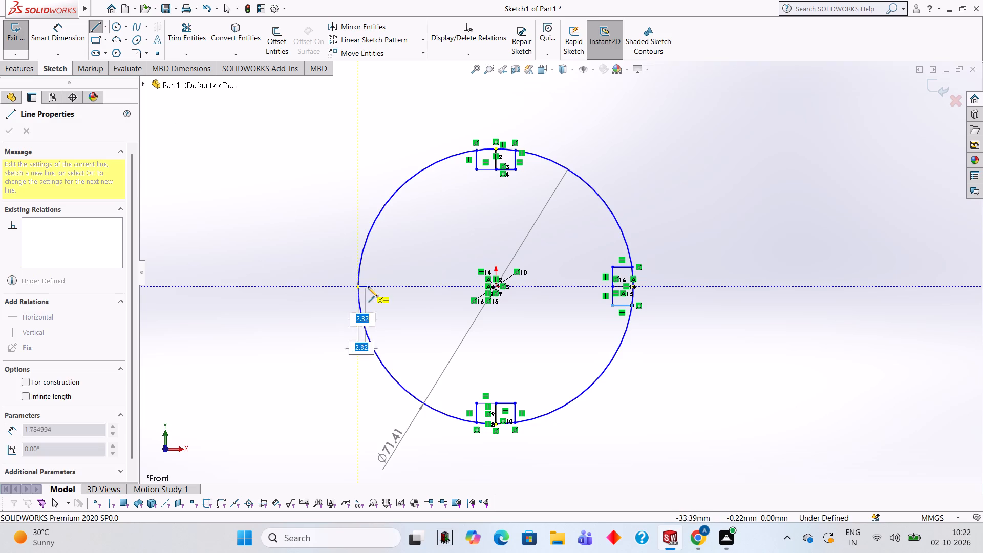
{"action": "key", "text": "5"}
{"action": "key", "text": "Return"}
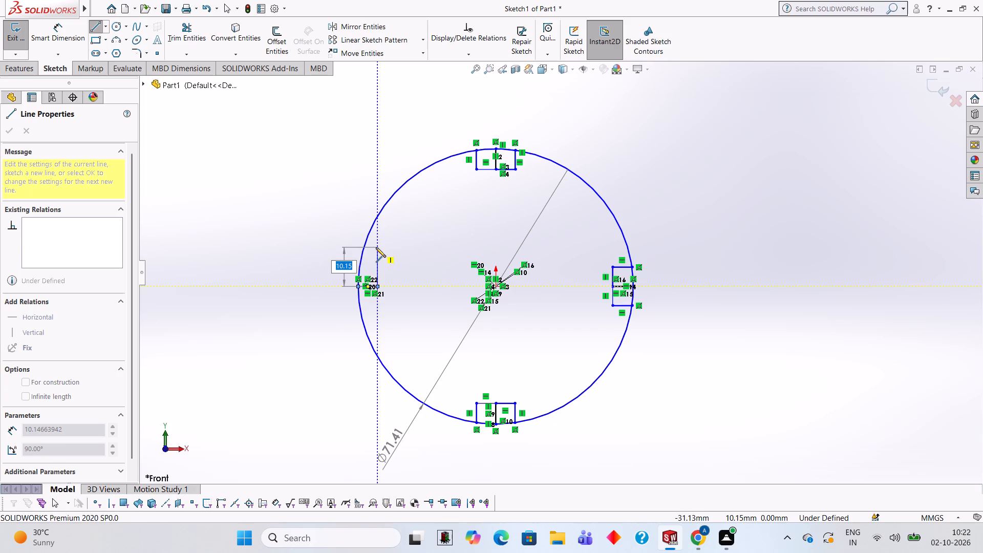
{"action": "key", "text": "5"}
{"action": "key", "text": "Return"}
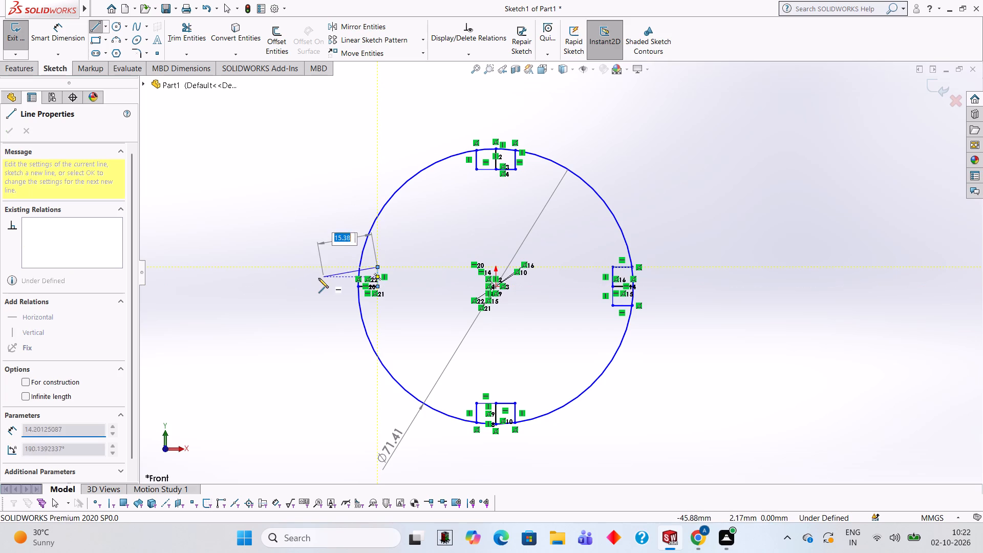
{"action": "key", "text": "5"}
{"action": "key", "text": "Return"}
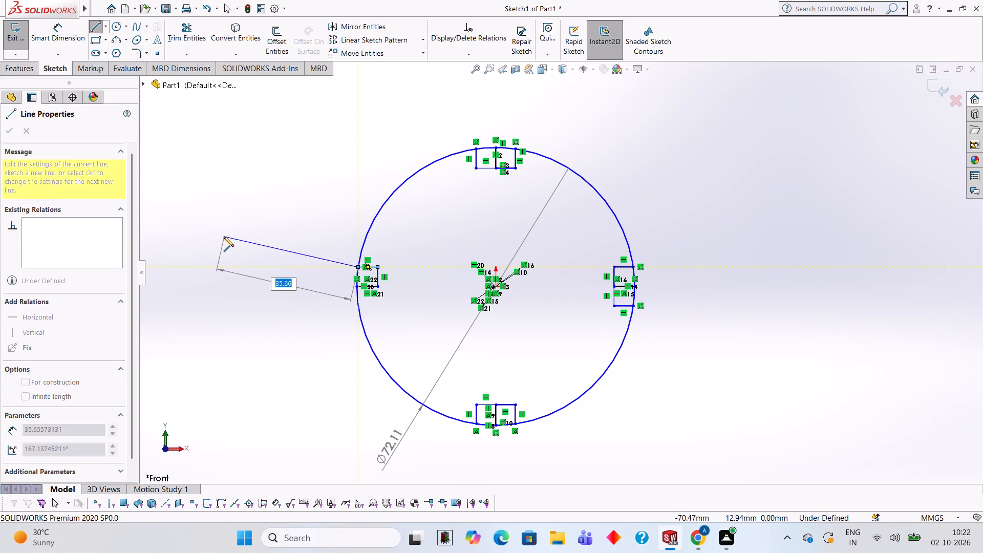
{"action": "key", "text": "Escape"}
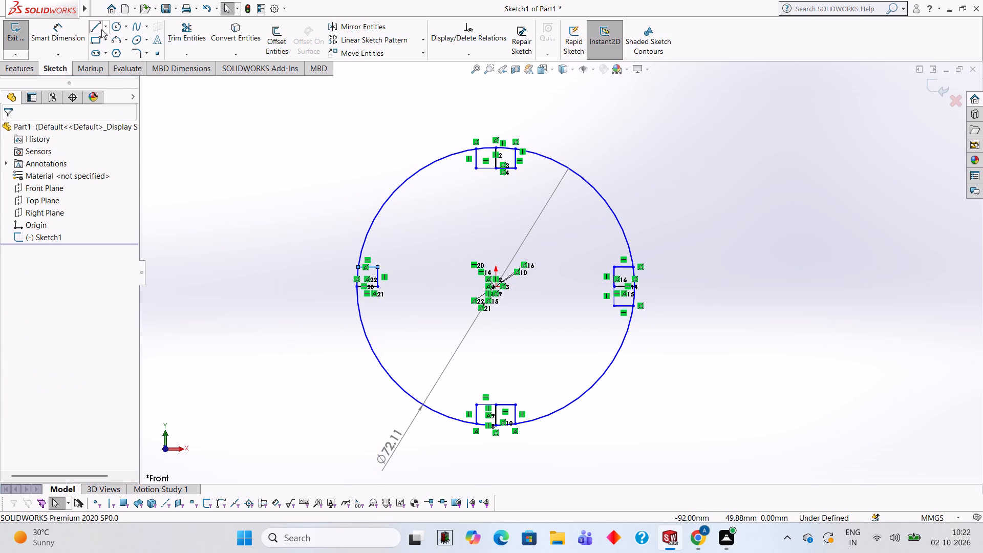
Sketch the left slot's lower half from the centre line's inner end: lines 5 mm down and 5 mm left to the circle.
{"action": "left_click", "coordinate": [101, 29]}
{"action": "left_click", "coordinate": [376, 285]}
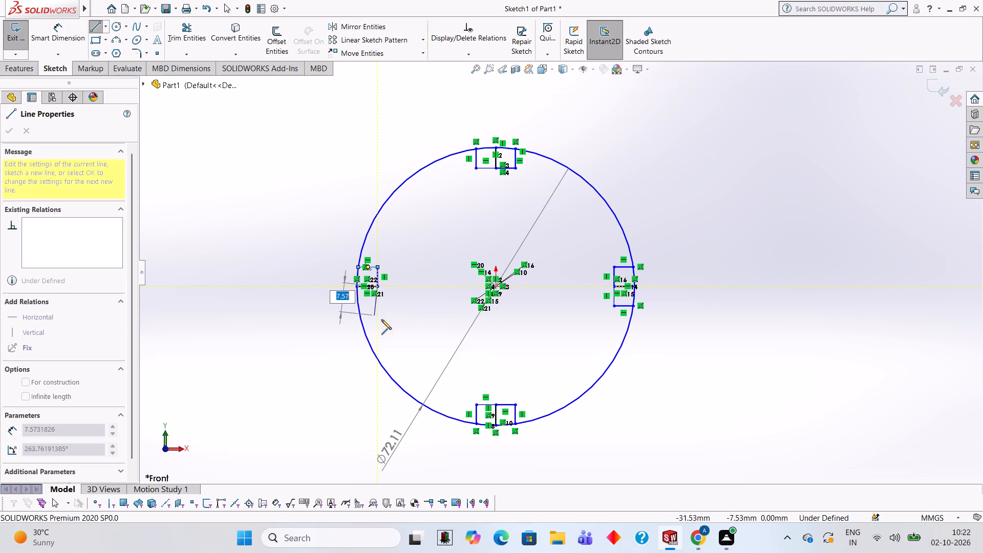
{"action": "key", "text": "5"}
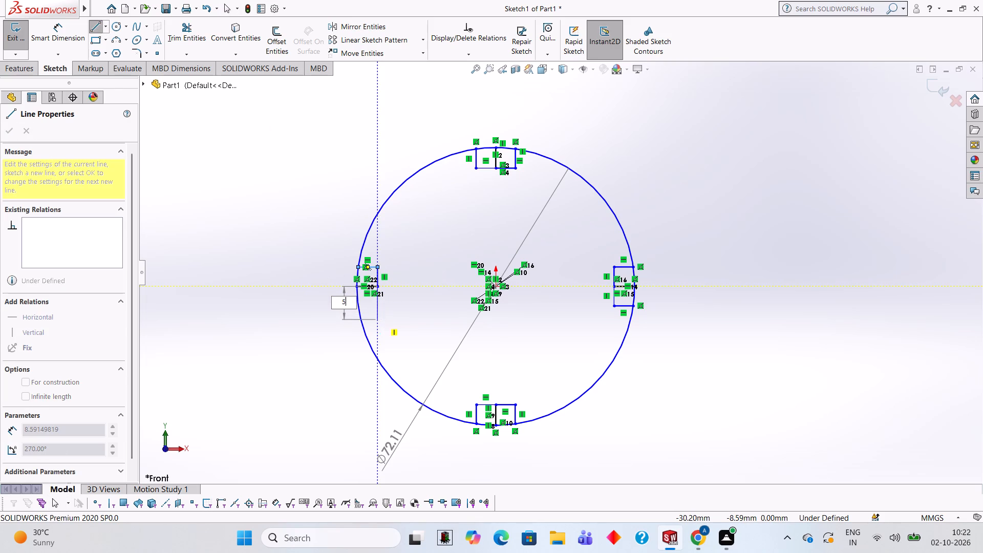
{"action": "key", "text": "Return"}
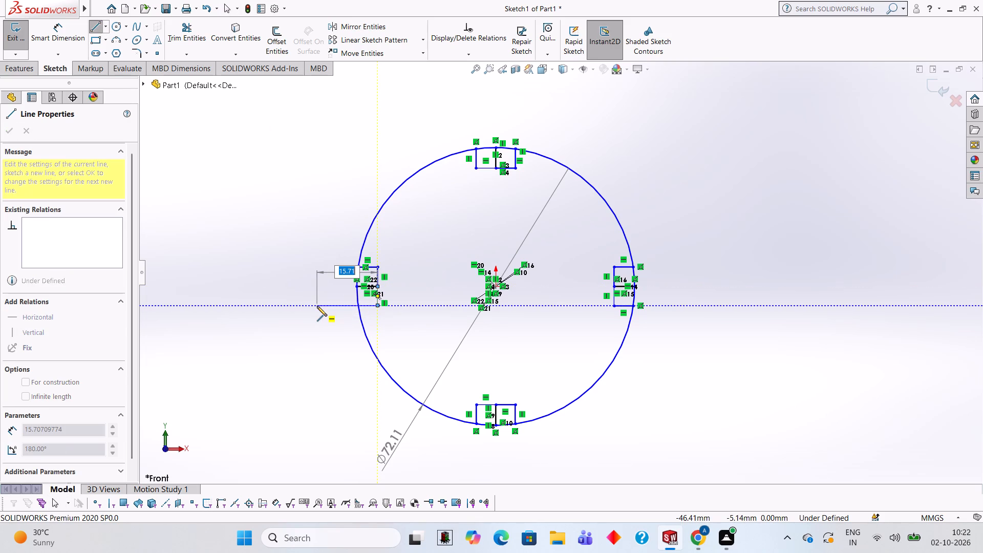
{"action": "key", "text": "5"}
{"action": "key", "text": "Return"}
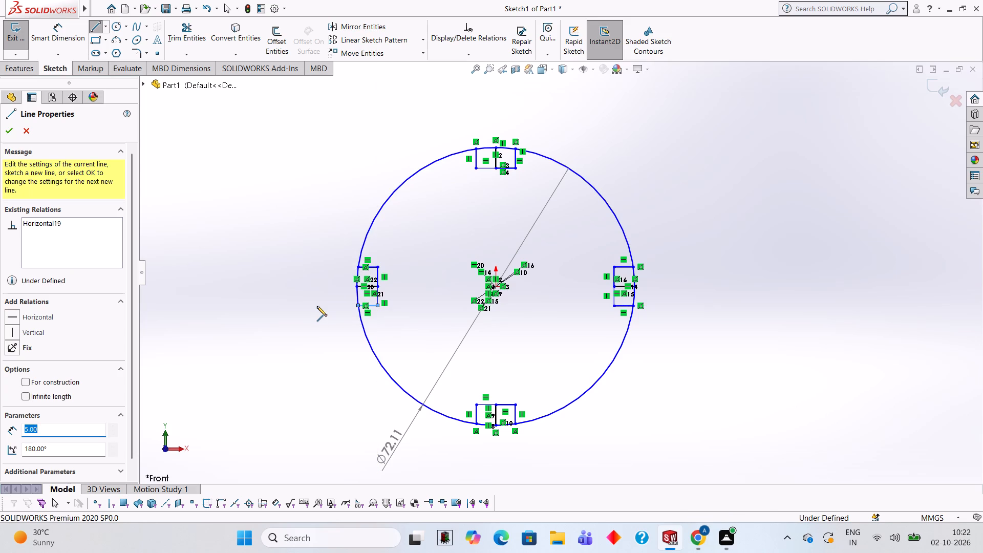
{"action": "key", "text": "Escape"}
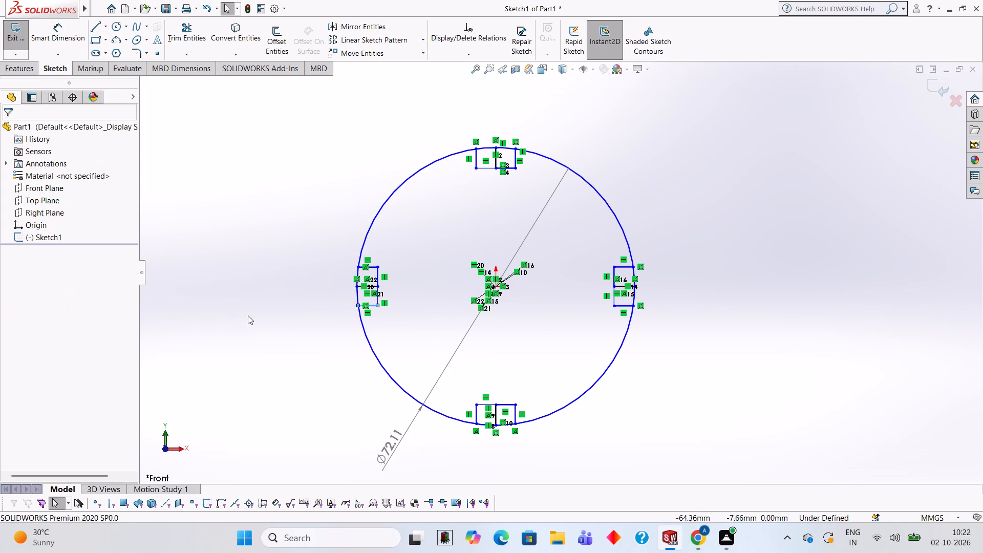
Trim the centre lines and the circle arcs closing the top and right slots, using Trim to closest.
{"action": "left_click", "coordinate": [192, 35]}
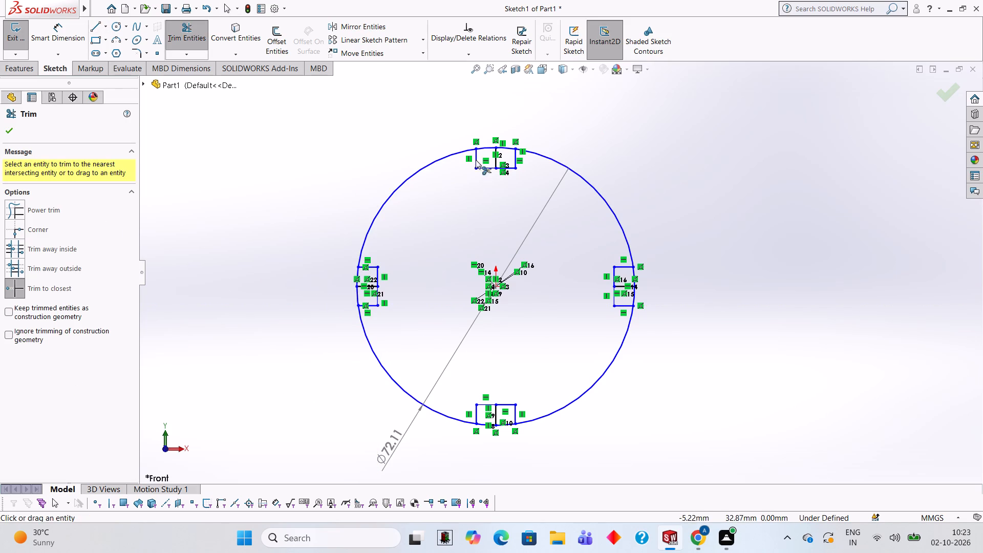
{"action": "scroll", "coordinate": [476, 160], "scroll_direction": "down", "scroll_amount": 1}
{"action": "left_click", "coordinate": [494, 151]}
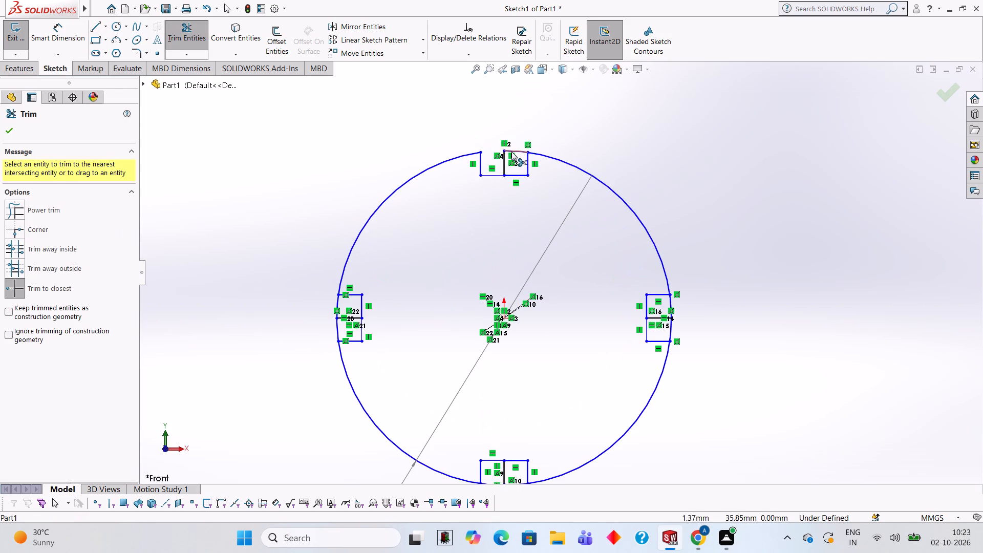
{"action": "left_click", "coordinate": [517, 152]}
{"action": "left_click", "coordinate": [504, 161]}
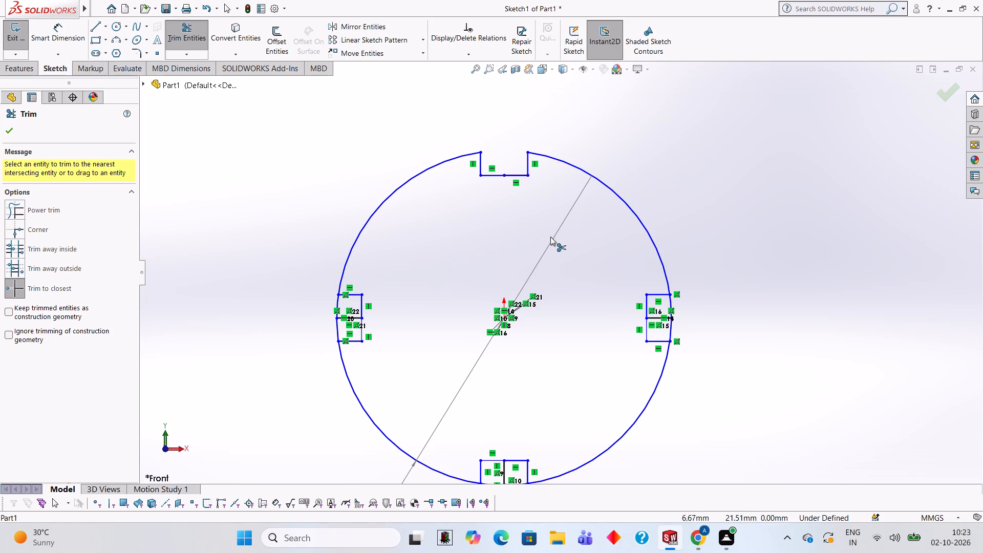
{"action": "left_click", "coordinate": [655, 318]}
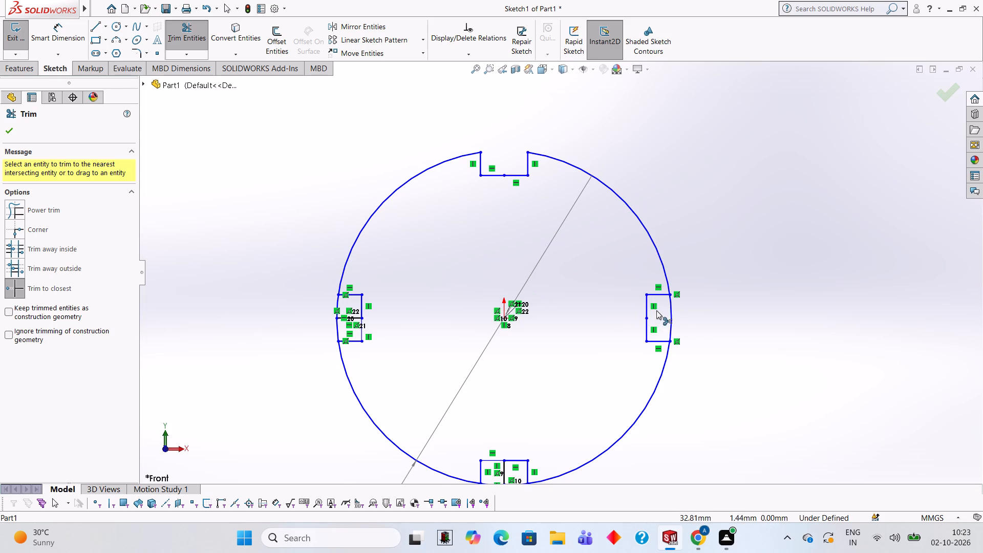
{"action": "left_click", "coordinate": [670, 323]}
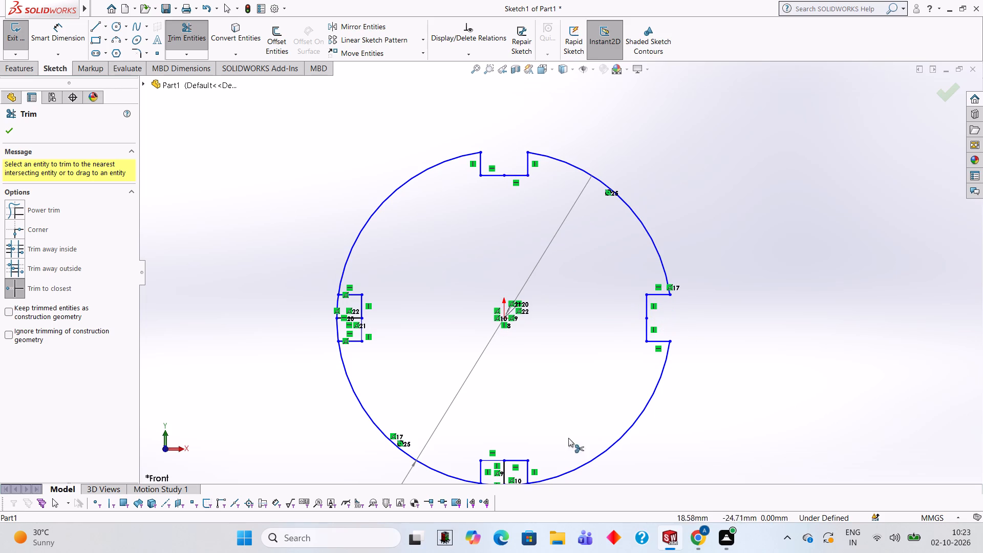
Trim the centre lines and the circle arcs closing the left and bottom slots.
{"action": "left_click", "coordinate": [334, 325]}
{"action": "left_click", "coordinate": [339, 301]}
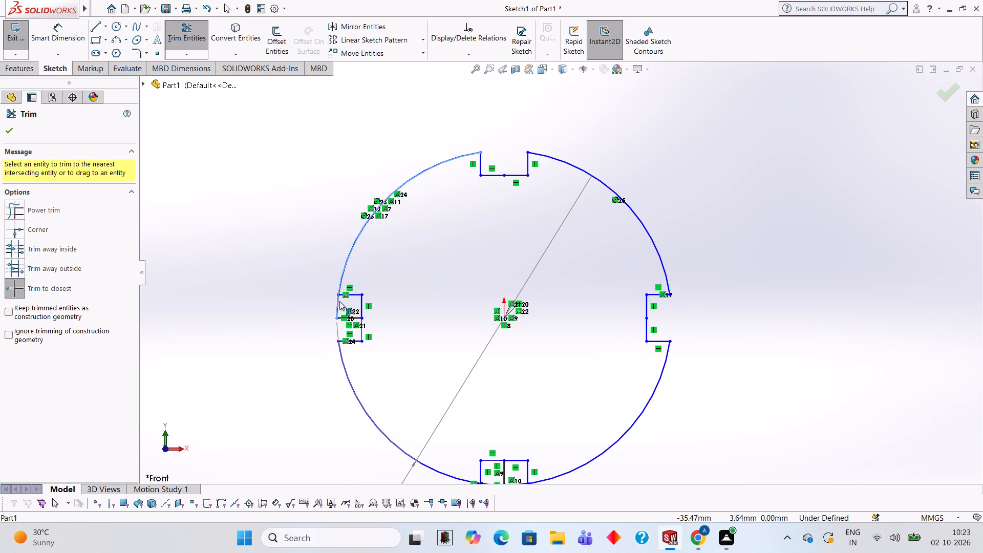
{"action": "left_click", "coordinate": [340, 315]}
{"action": "scroll", "coordinate": [340, 315], "scroll_direction": "up", "scroll_amount": 3}
{"action": "scroll", "coordinate": [563, 386], "scroll_direction": "down", "scroll_amount": 1}
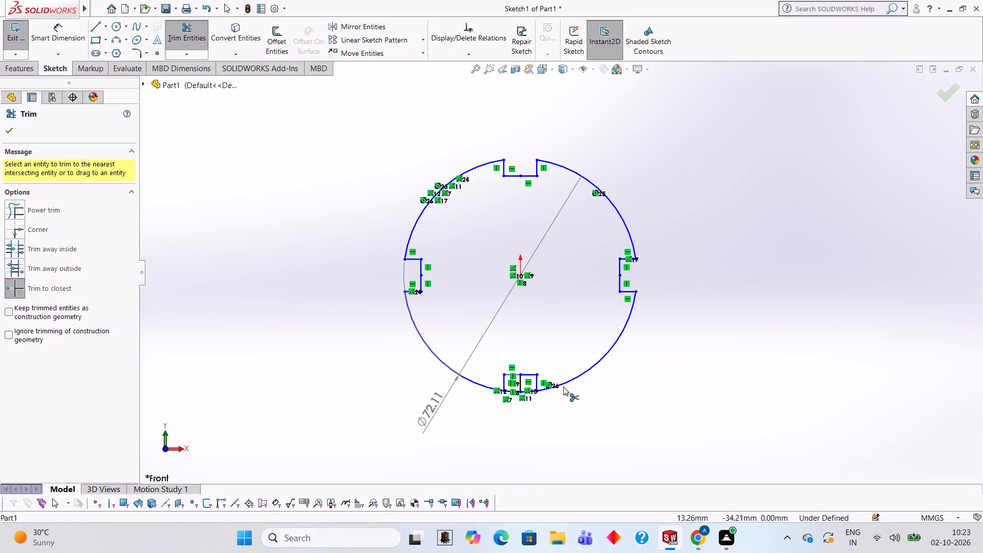
{"action": "scroll", "coordinate": [519, 393], "scroll_direction": "down", "scroll_amount": 2}
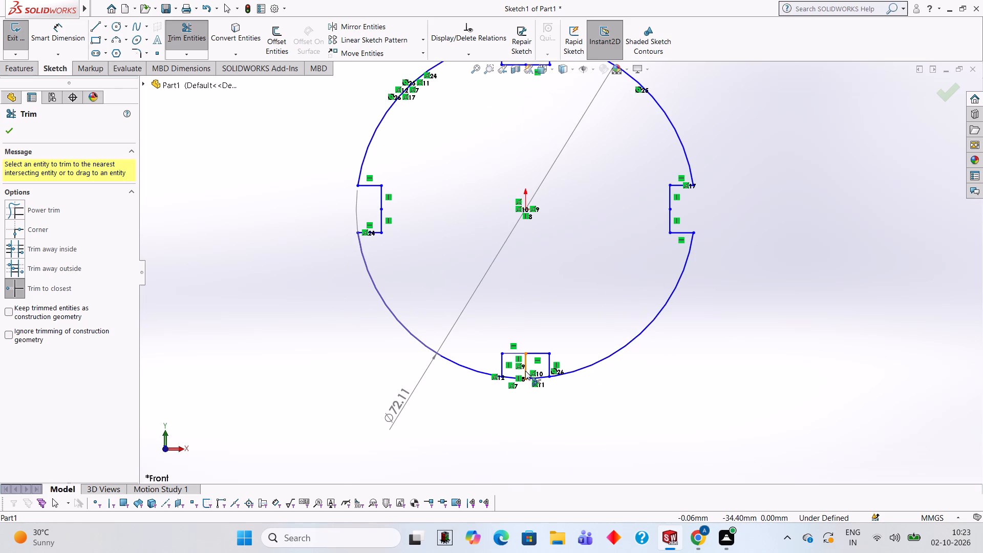
{"action": "left_click", "coordinate": [525, 371]}
{"action": "left_click", "coordinate": [525, 380]}
Extrude the slotted circle profile as a Blind boss 10 mm deep from the sketch plane.
{"action": "scroll", "coordinate": [600, 225], "scroll_direction": "up", "scroll_amount": 2}
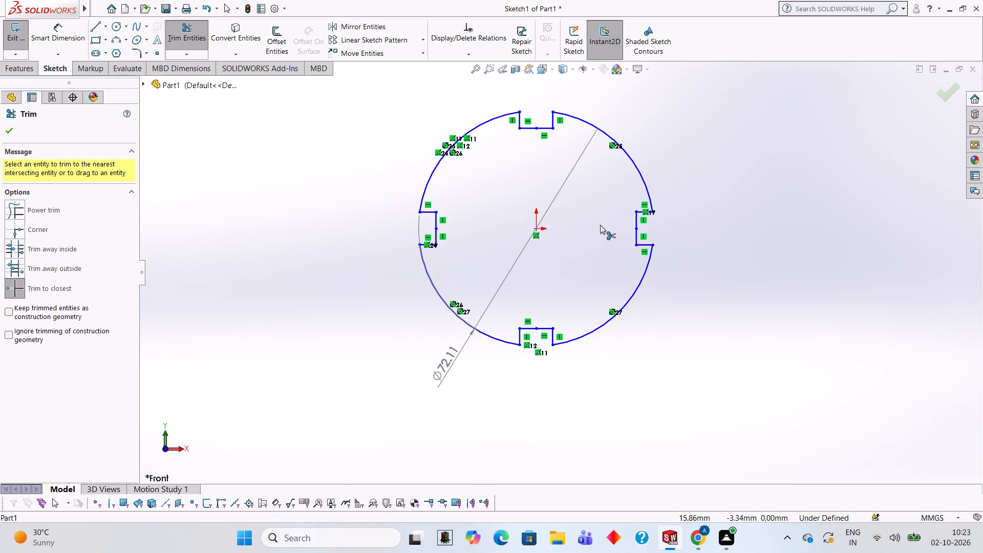
{"action": "scroll", "coordinate": [600, 225], "scroll_direction": "down", "scroll_amount": 1}
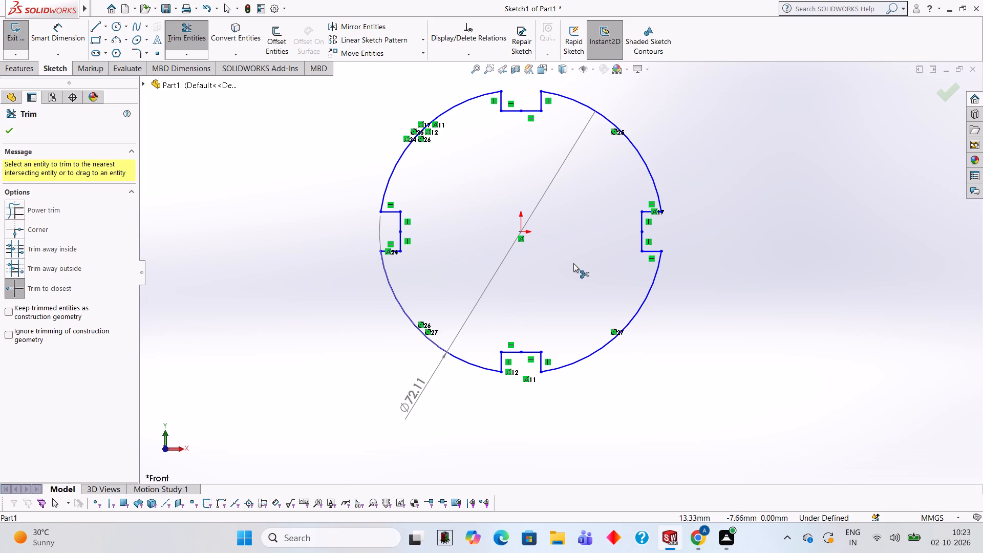
{"action": "scroll", "coordinate": [610, 90], "scroll_direction": "up", "scroll_amount": 1}
{"action": "scroll", "coordinate": [609, 90], "scroll_direction": "down", "scroll_amount": 1}
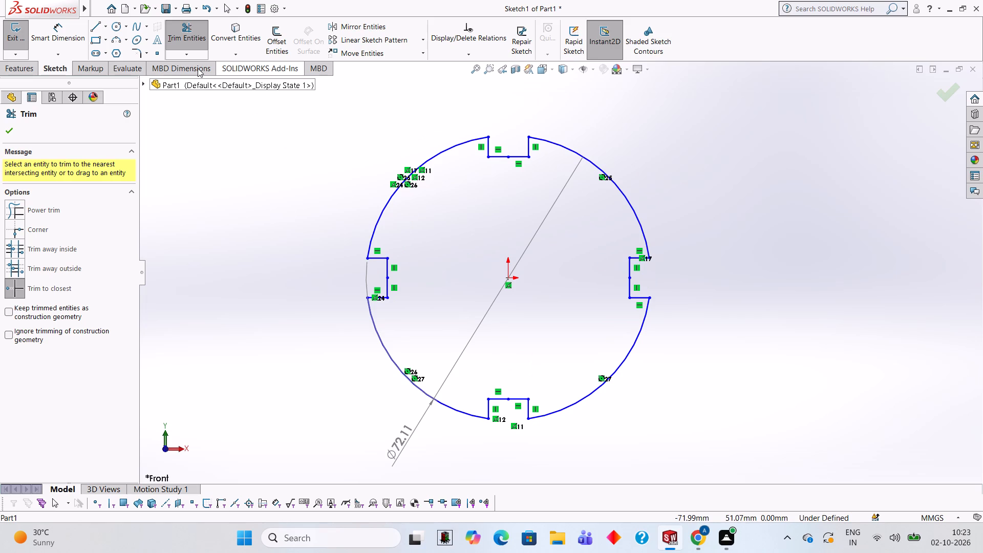
{"action": "left_click", "coordinate": [25, 70]}
{"action": "left_click", "coordinate": [14, 40]}
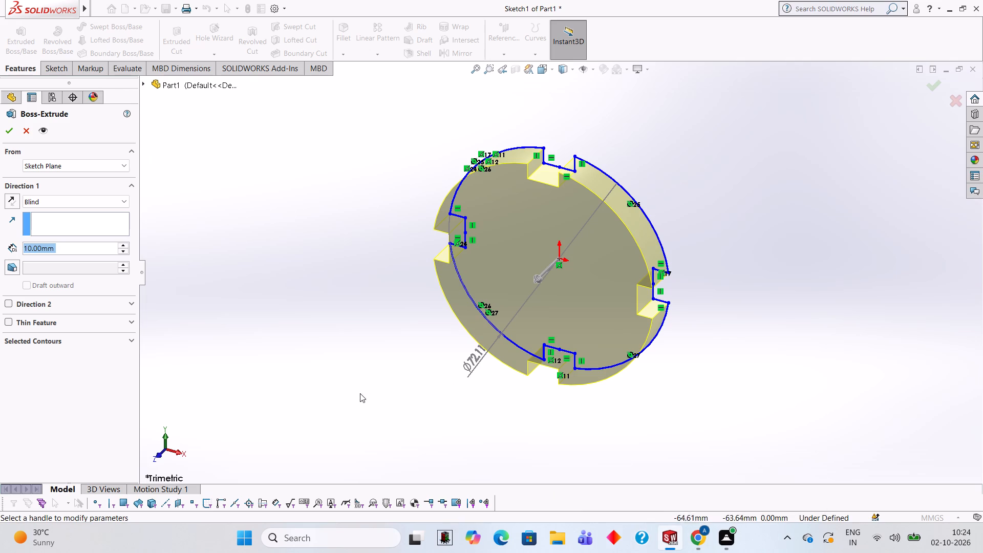
{"action": "left_click", "coordinate": [7, 131]}
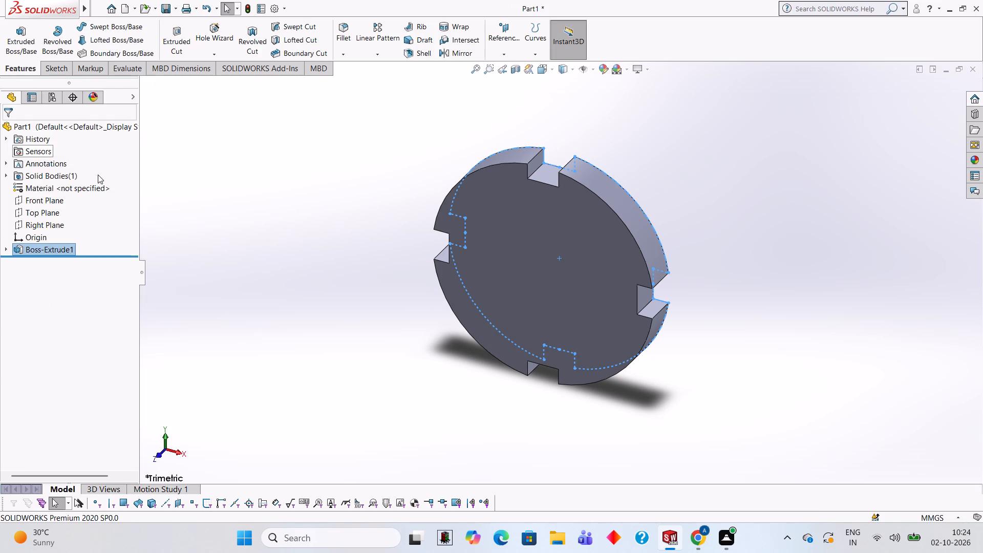
{"action": "left_click", "coordinate": [323, 249]}
Start a new sketch on the slotted disc's flat front face, viewed straight on.
{"action": "middle_click_drag", "start_coordinate": [435, 340], "coordinate": [542, 295]}
{"action": "scroll", "coordinate": [542, 295], "scroll_direction": "down", "scroll_amount": 1}
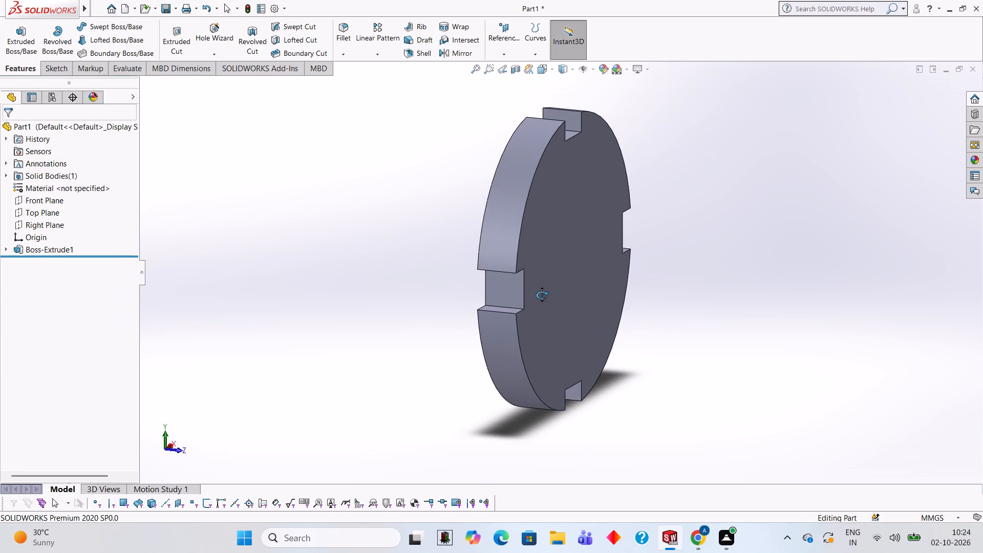
{"action": "middle_click_drag", "start_coordinate": [542, 295], "coordinate": [444, 307]}
{"action": "scroll", "coordinate": [533, 255], "scroll_direction": "up", "scroll_amount": 1}
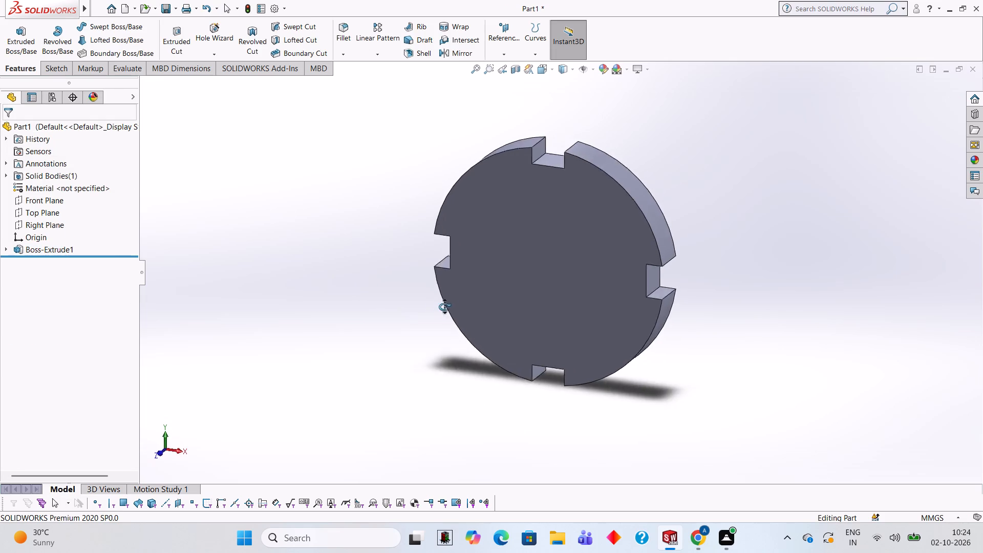
{"action": "middle_click_drag", "start_coordinate": [444, 307], "coordinate": [460, 267]}
{"action": "left_click", "coordinate": [572, 254]}
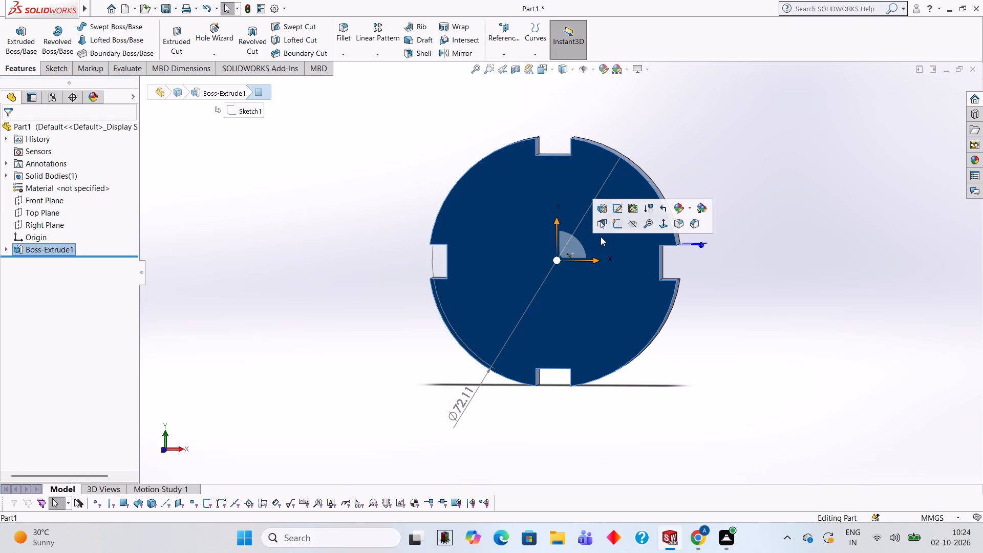
{"action": "left_click", "coordinate": [615, 226]}
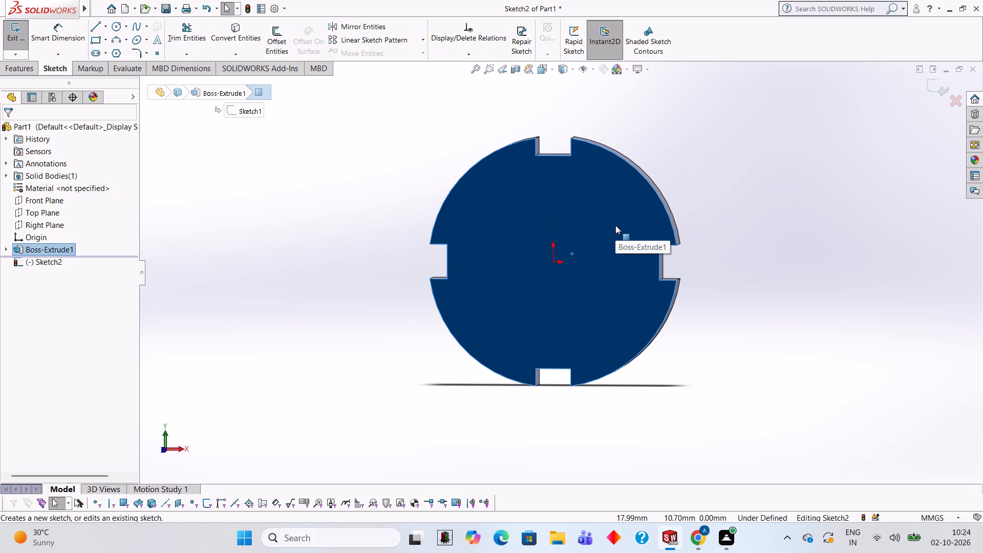
{"action": "key", "text": "ctrl+8"}
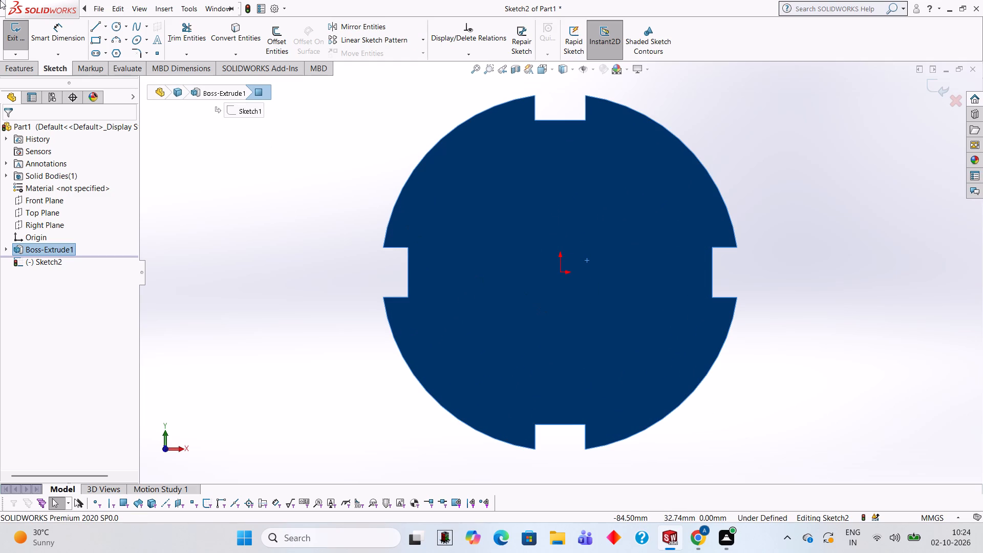
Sketch a line about 46 mm long from the origin past the disc's upper-right edge, dimensioned at 45° to the horizontal.
{"action": "left_click", "coordinate": [94, 32]}
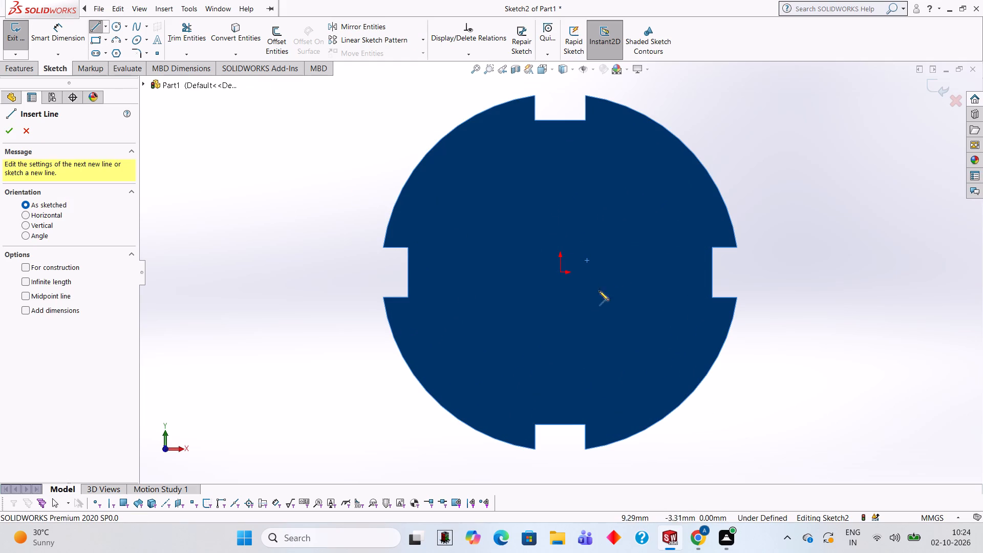
{"action": "left_click", "coordinate": [561, 273]}
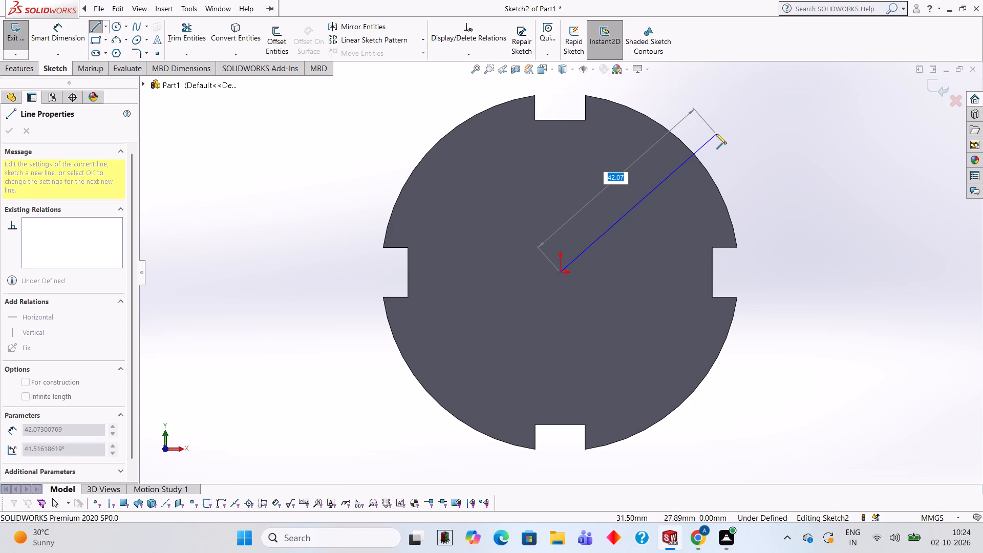
{"action": "left_click", "coordinate": [713, 104]}
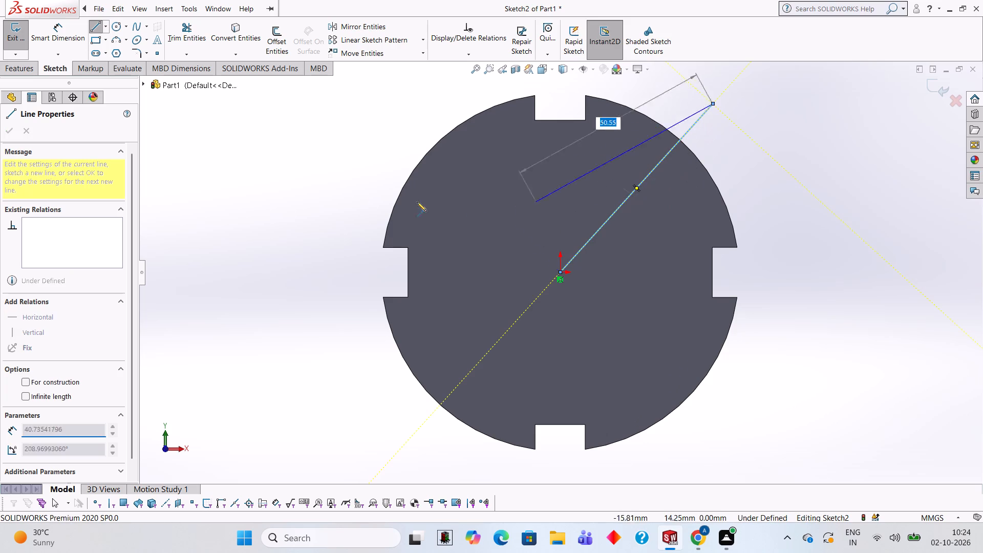
{"action": "left_click", "coordinate": [74, 25]}
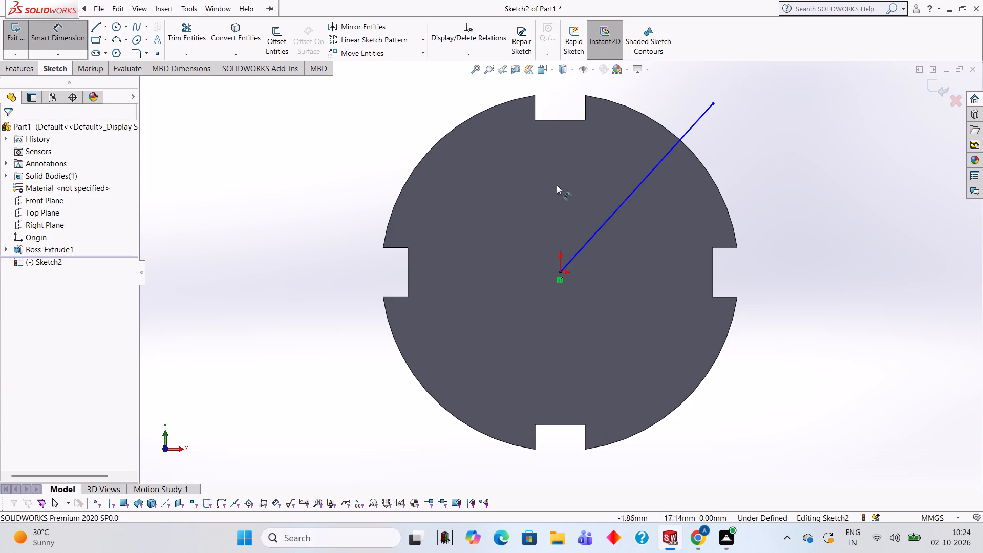
{"action": "left_click", "coordinate": [646, 176]}
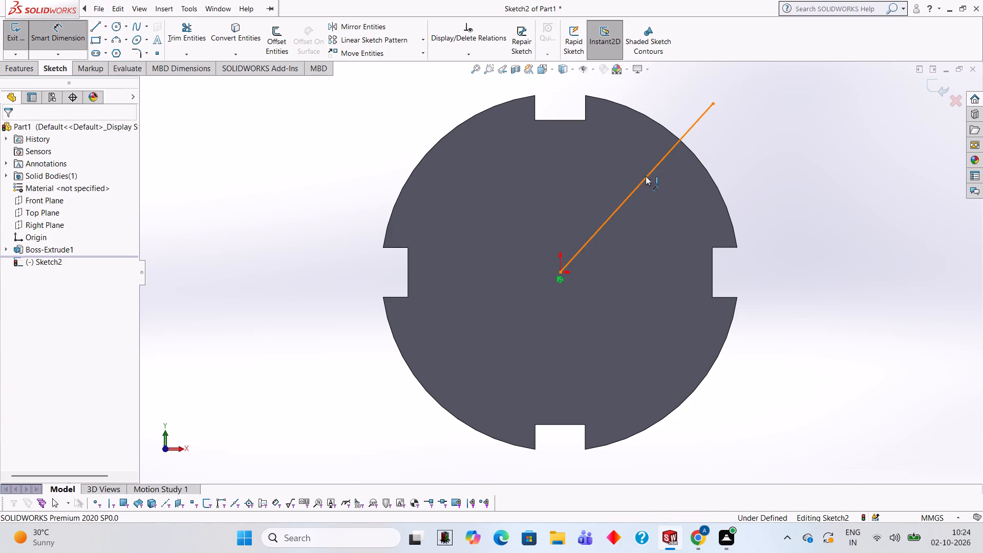
{"action": "left_click", "coordinate": [559, 271]}
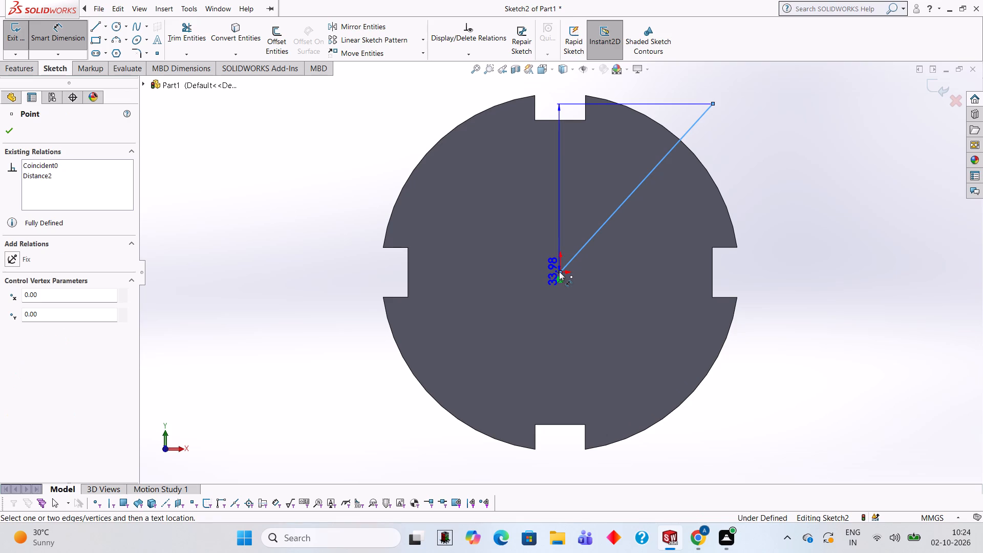
{"action": "left_click", "coordinate": [576, 270]}
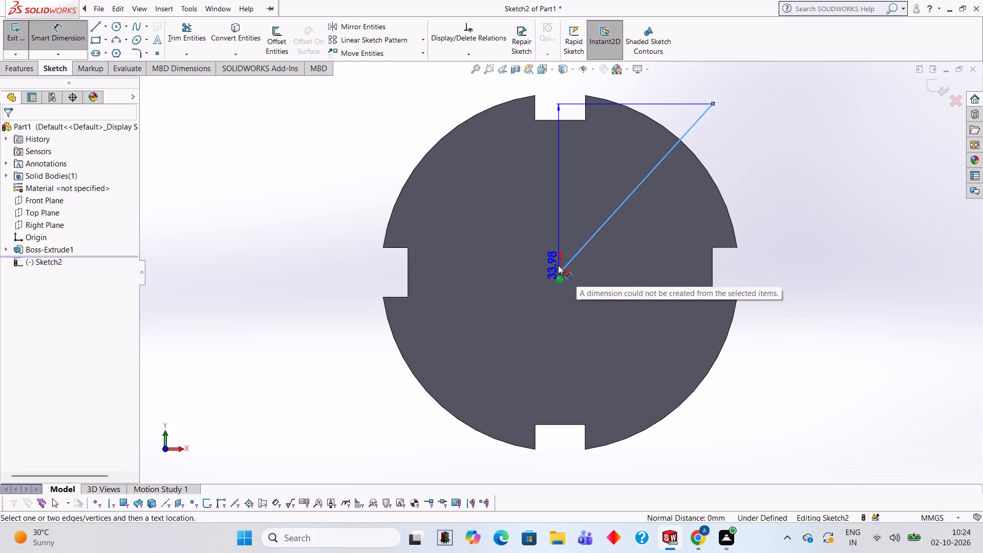
{"action": "left_click", "coordinate": [559, 272]}
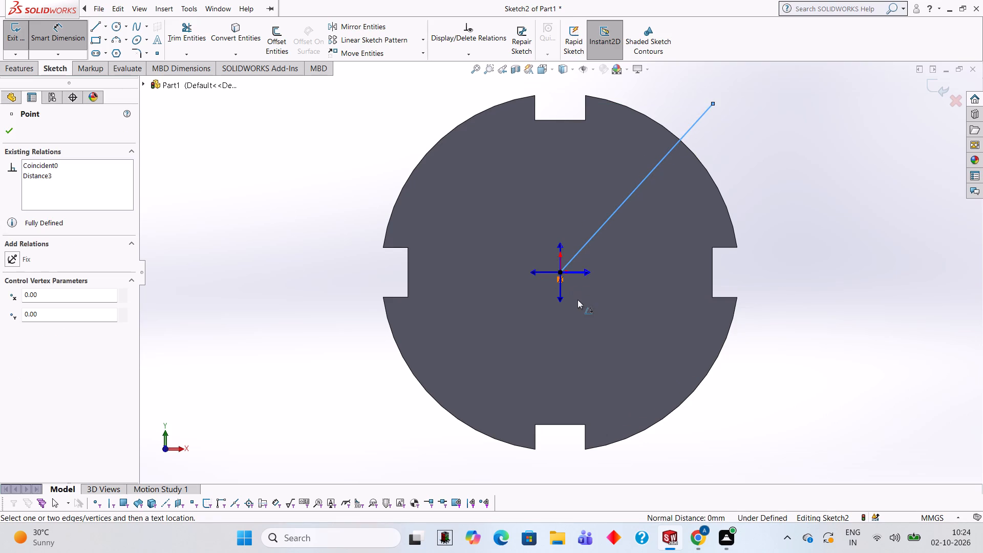
{"action": "left_click", "coordinate": [585, 272]}
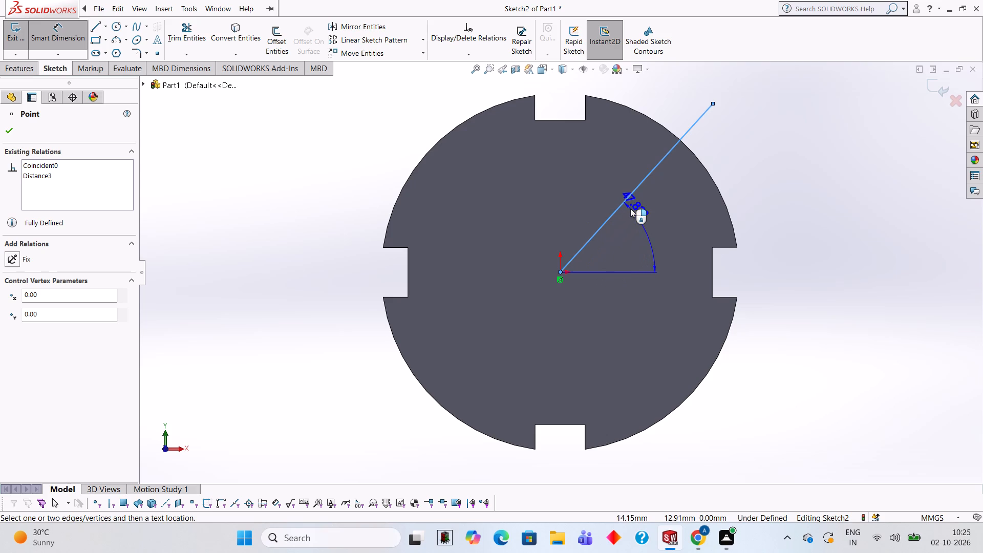
{"action": "left_click", "coordinate": [635, 210]}
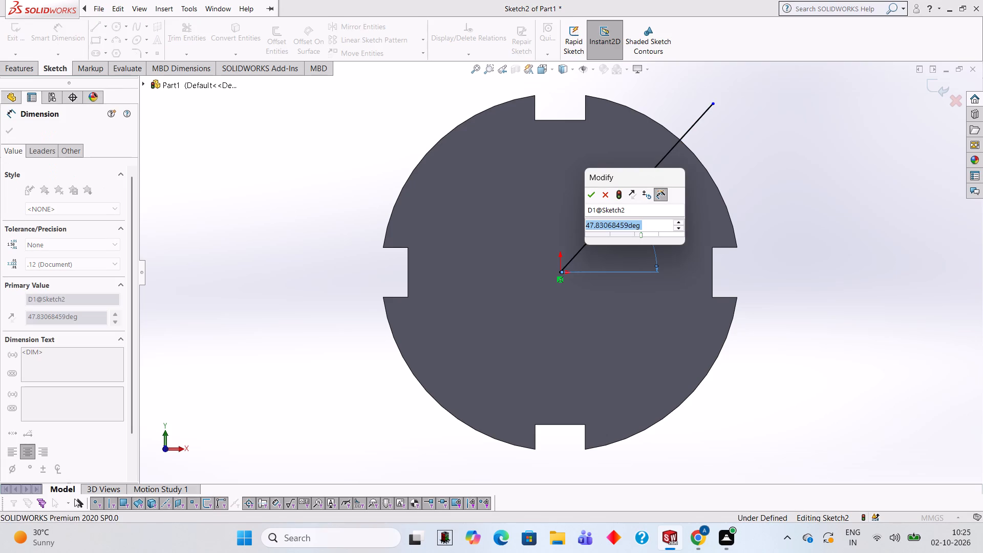
{"action": "type", "text": "45"}
{"action": "key", "text": "Return"}
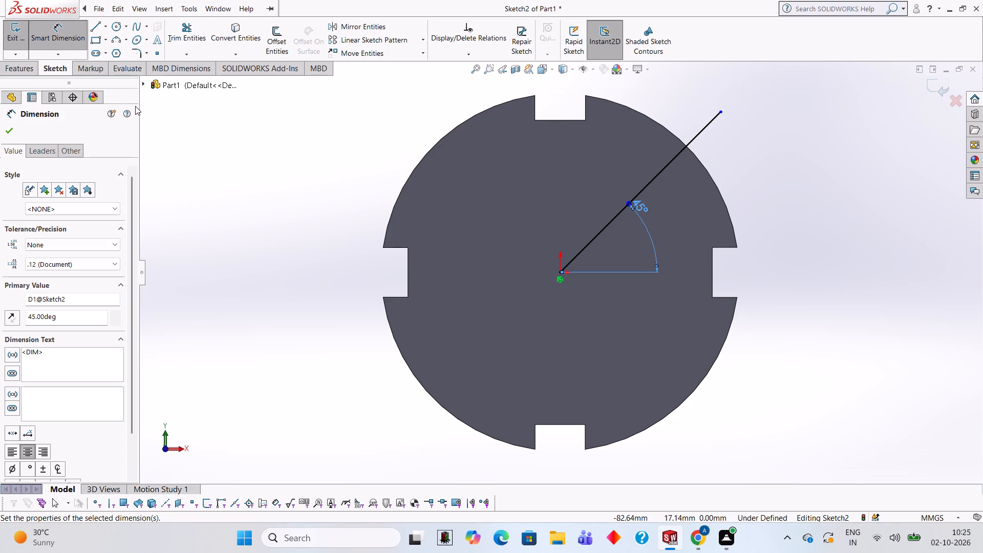
Sketch a line about 55 mm long from the origin past the disc's upper-left edge, dimensioned at 45° to the horizontal.
{"action": "left_click", "coordinate": [91, 26]}
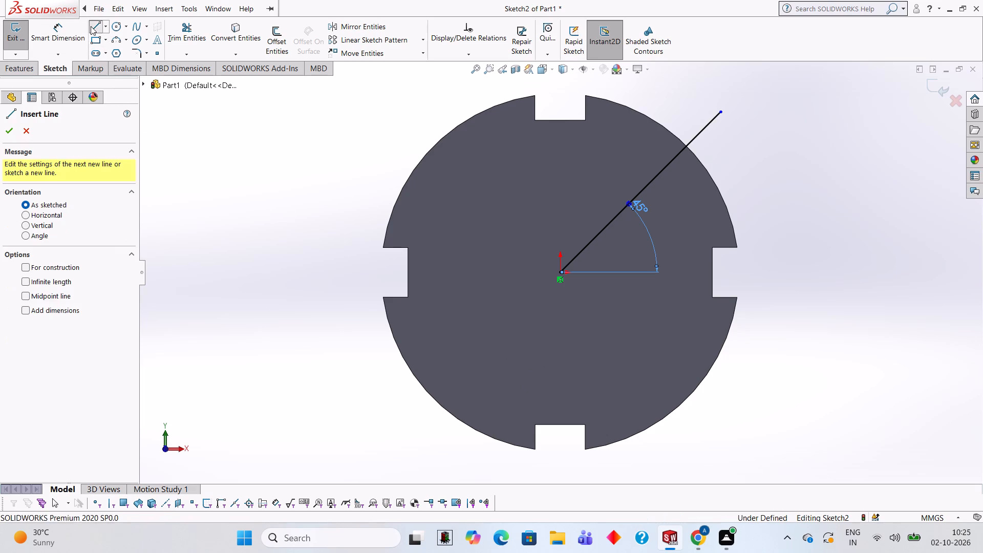
{"action": "left_click", "coordinate": [561, 270]}
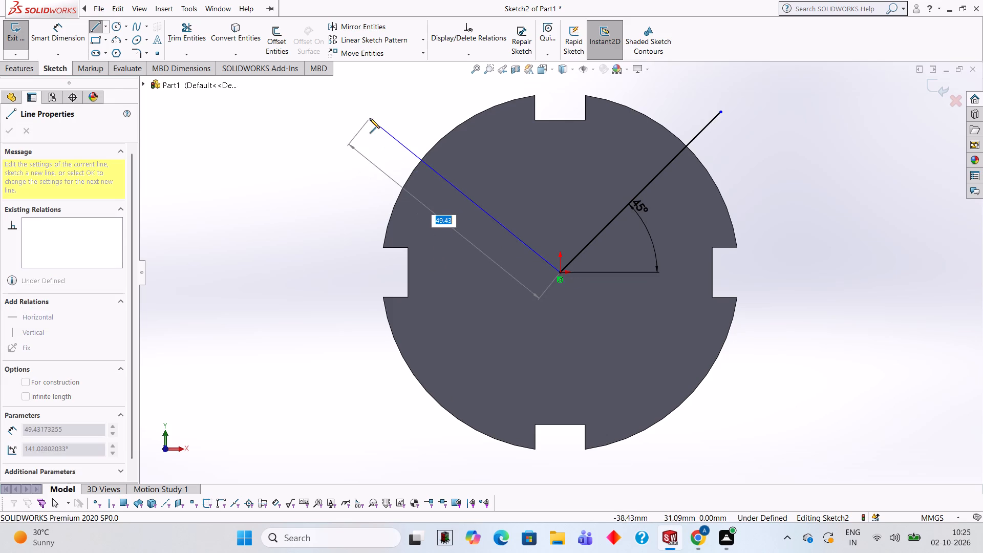
{"action": "left_click", "coordinate": [356, 90]}
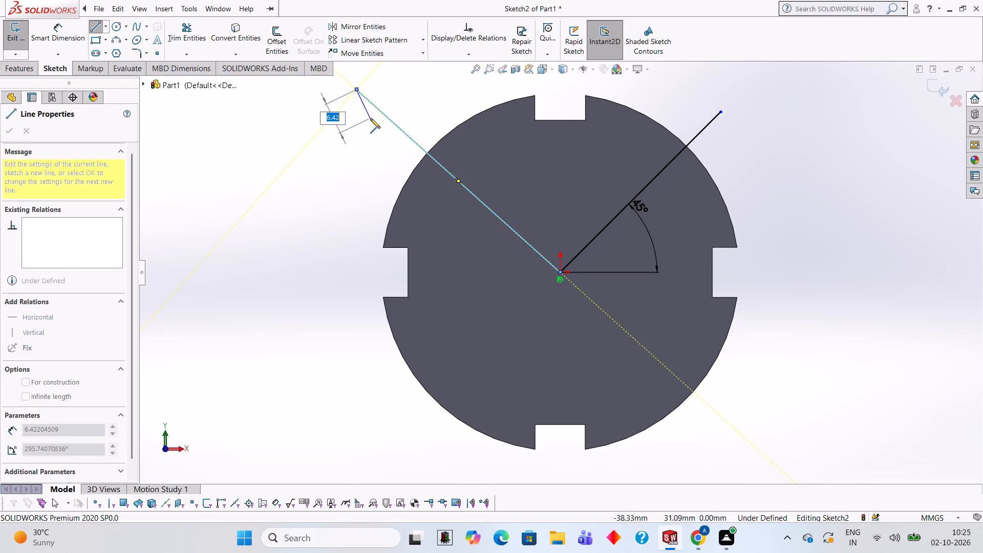
{"action": "left_click", "coordinate": [41, 42]}
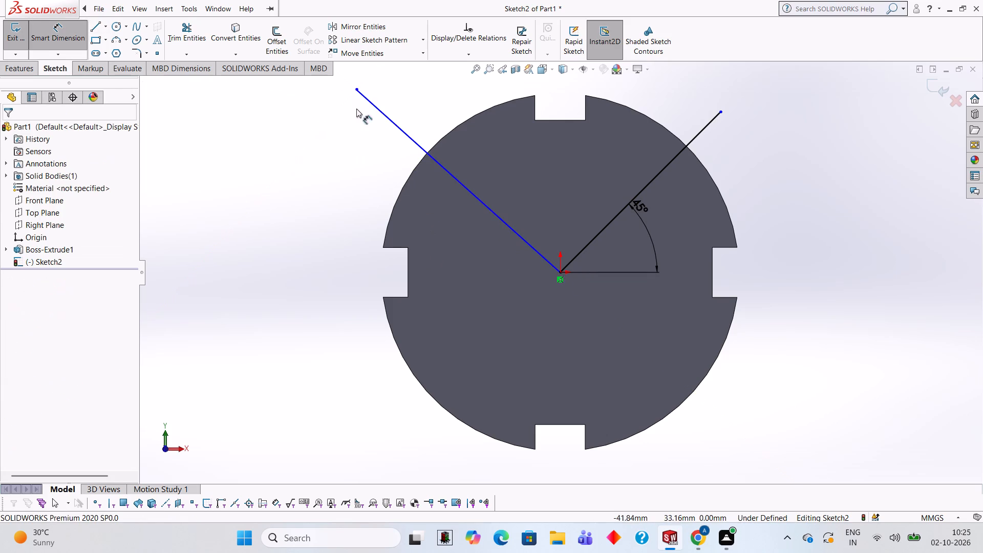
{"action": "left_click", "coordinate": [386, 113]}
{"action": "left_click", "coordinate": [560, 271]}
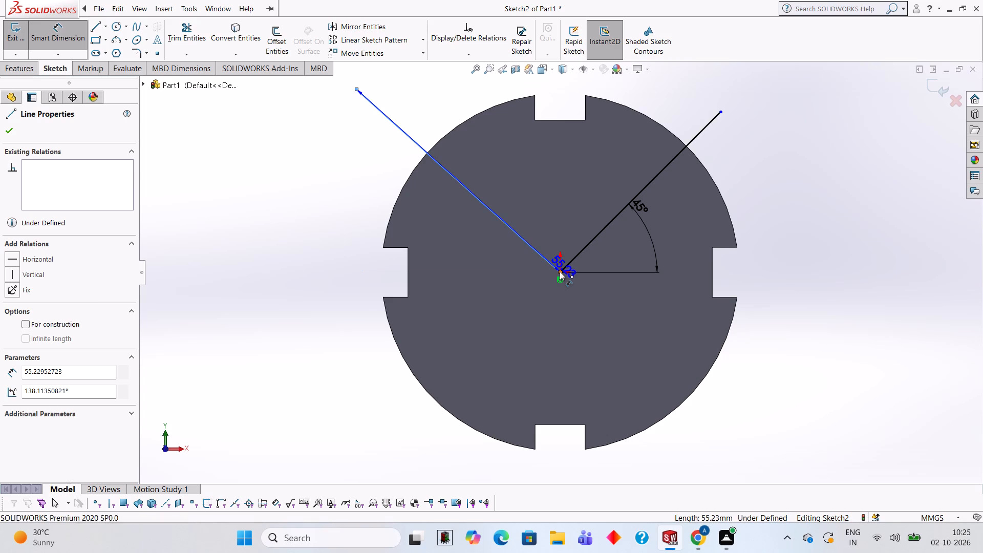
{"action": "left_click", "coordinate": [535, 269]}
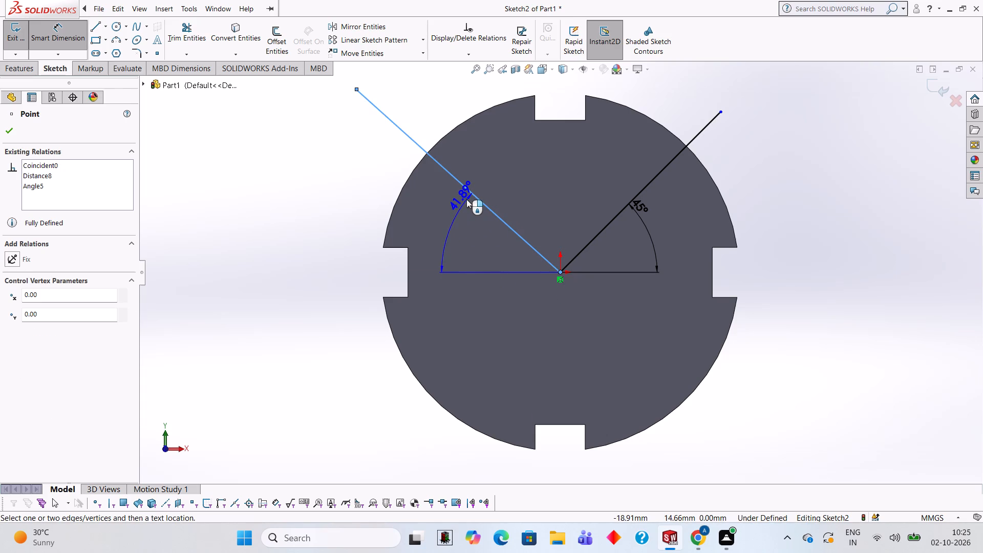
{"action": "left_click", "coordinate": [466, 199]}
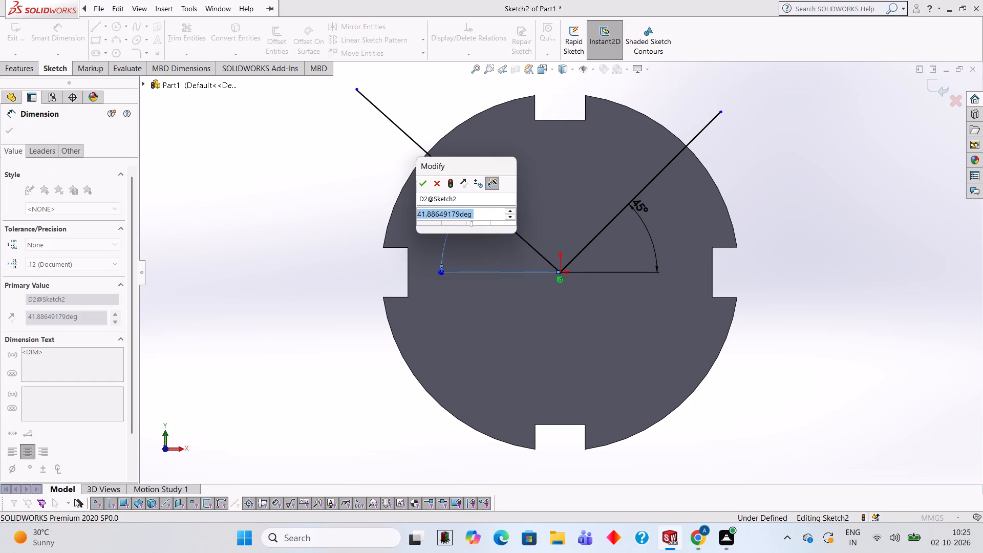
{"action": "type", "text": "45"}
{"action": "key", "text": "Return"}
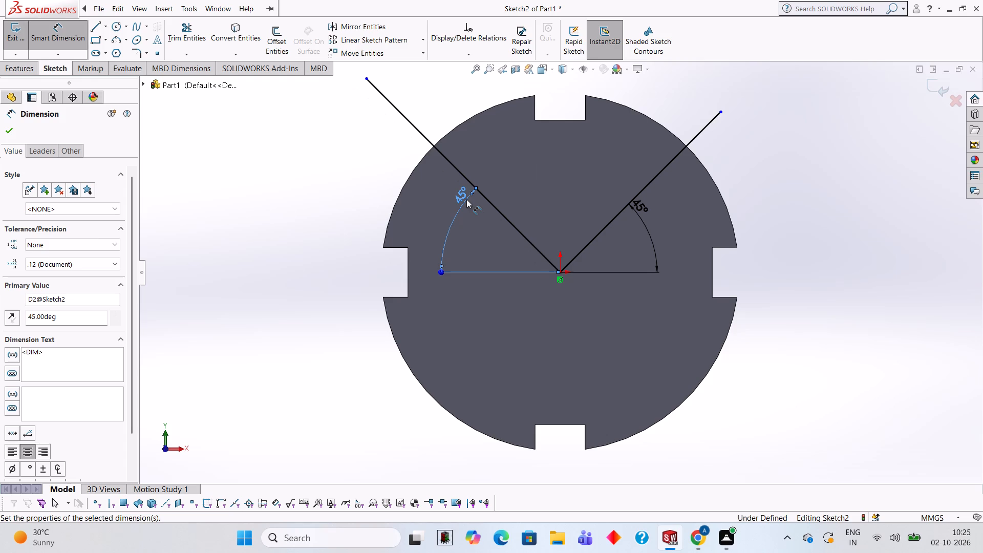
{"action": "left_click", "coordinate": [327, 183]}
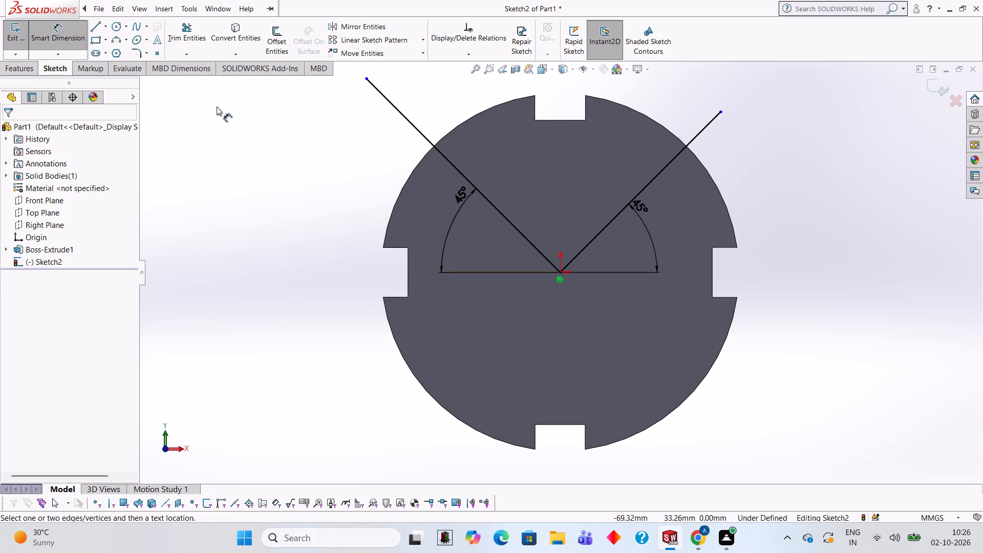
Sketch two 45° diagonals from the origin past the disc's edge, about 48 mm toward the lower right and 40 mm toward the lower left.
{"action": "left_click", "coordinate": [93, 29]}
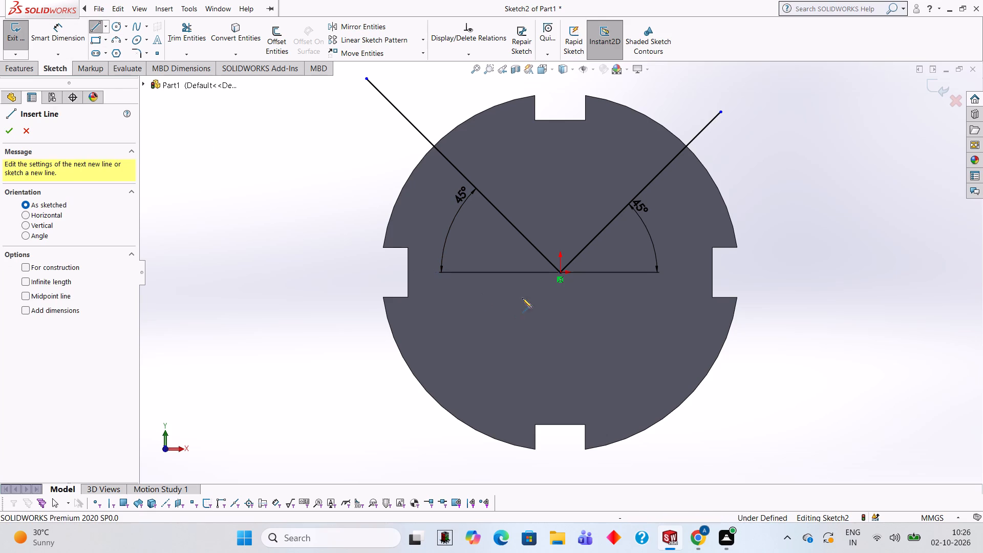
{"action": "left_click", "coordinate": [560, 271]}
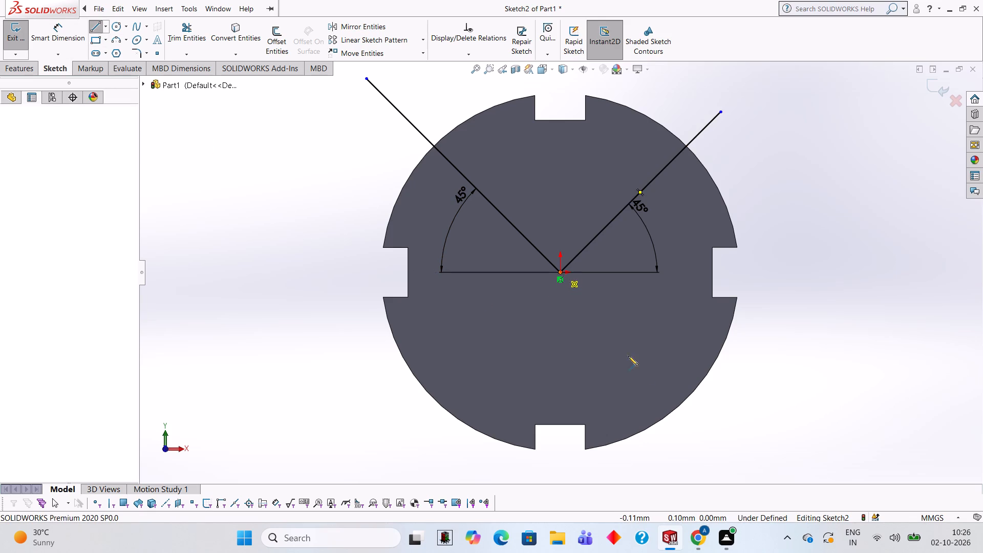
{"action": "left_click", "coordinate": [731, 440]}
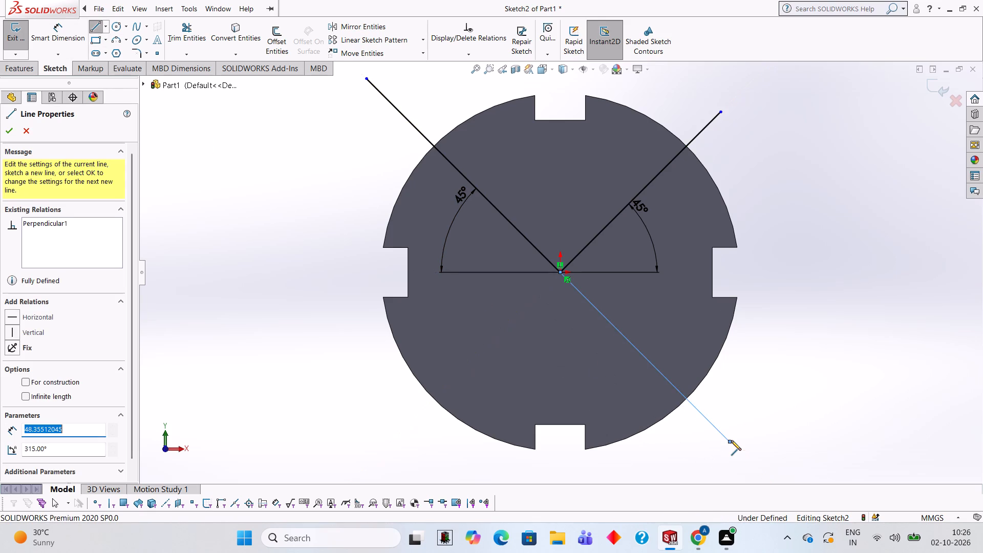
{"action": "key", "text": "Escape"}
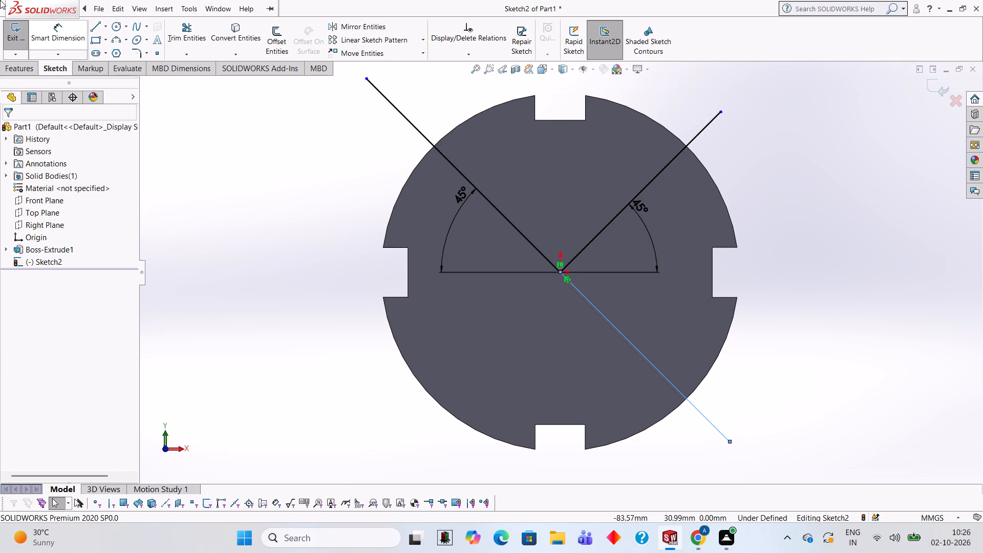
{"action": "left_click", "coordinate": [95, 26]}
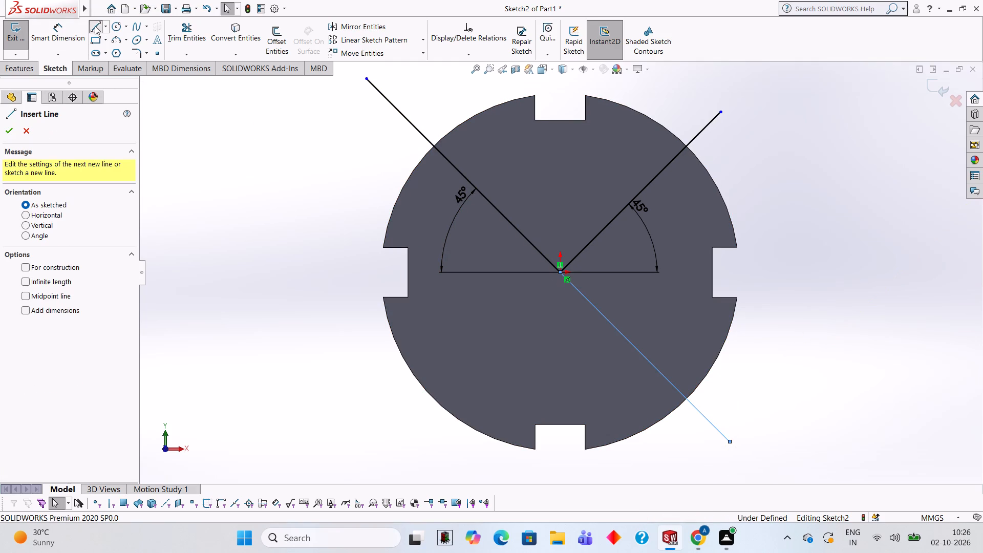
{"action": "left_click", "coordinate": [560, 272]}
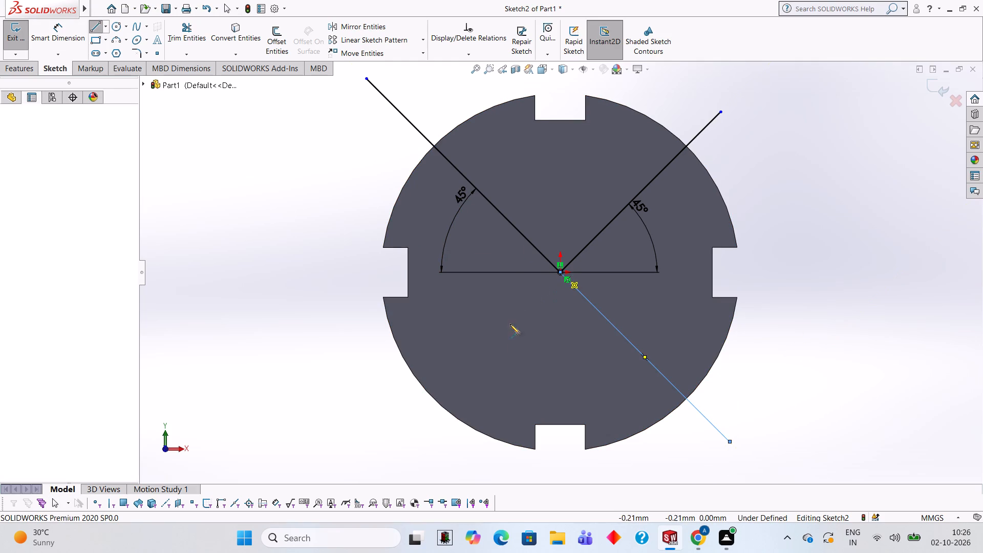
{"action": "left_click", "coordinate": [419, 410]}
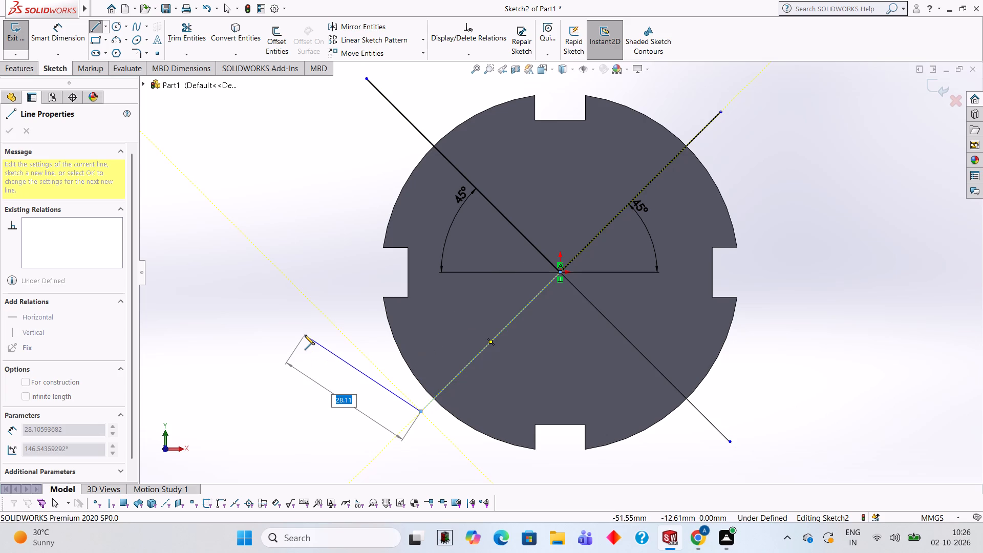
{"action": "key", "text": "Escape"}
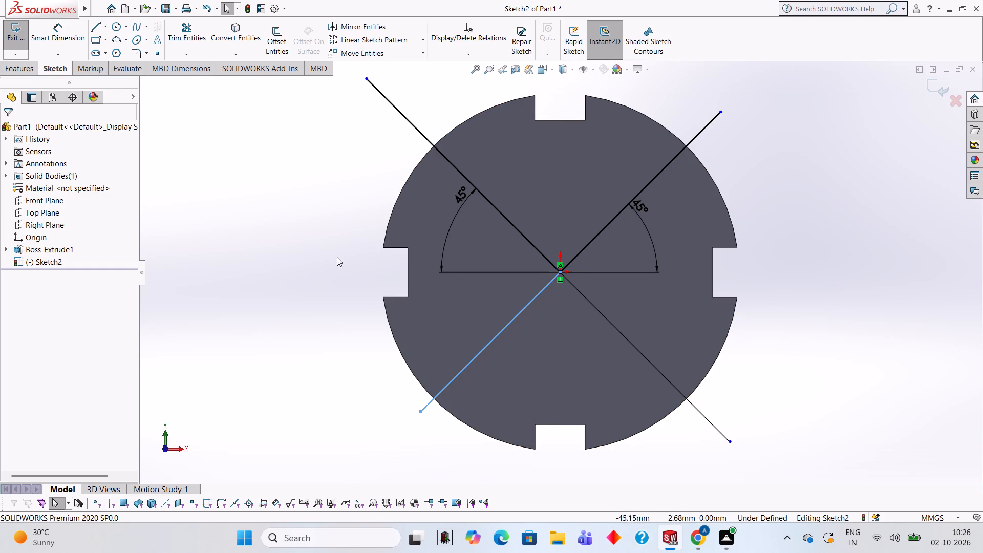
Sketch a 55 mm diameter circle centred on the origin.
{"action": "left_click", "coordinate": [117, 28]}
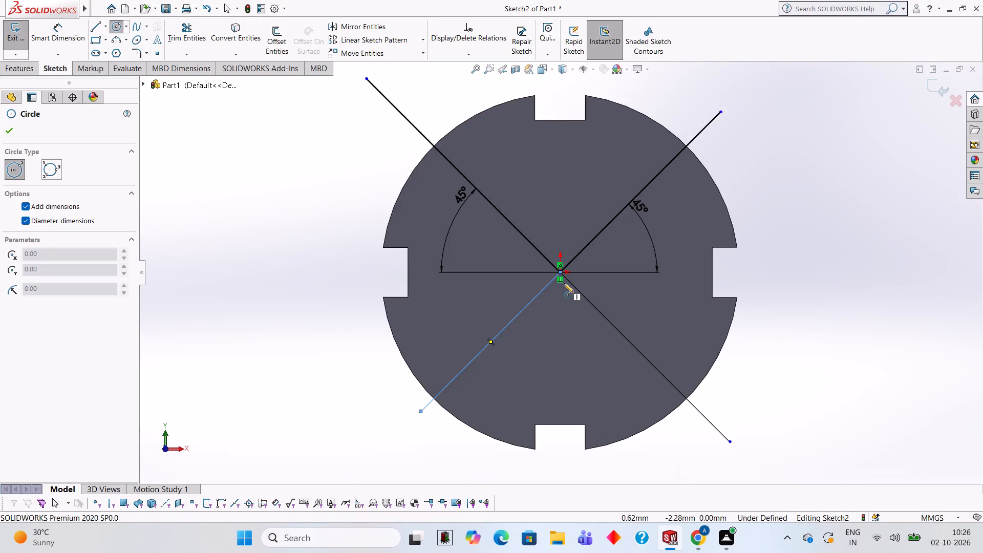
{"action": "left_click", "coordinate": [559, 271]}
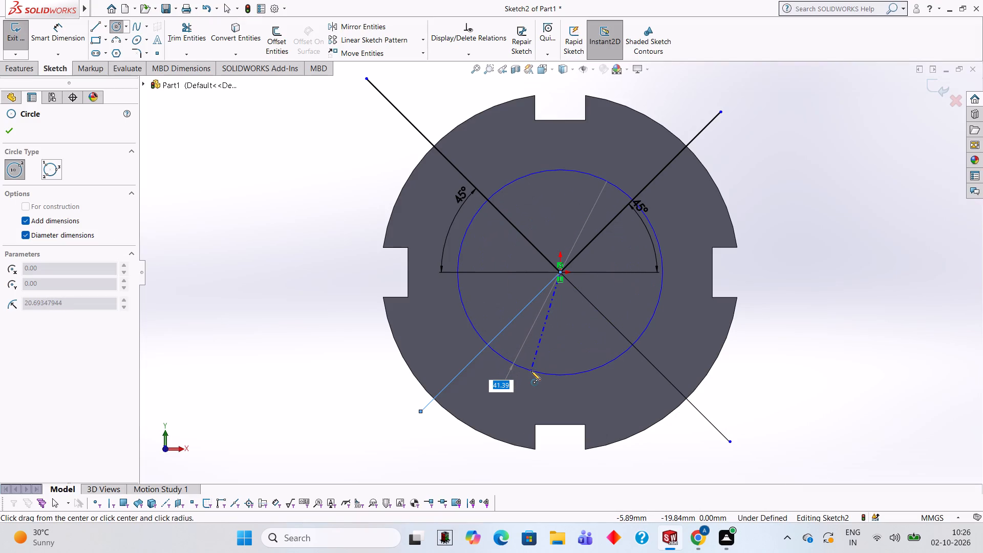
{"action": "type", "text": "55"}
{"action": "key", "text": "Return"}
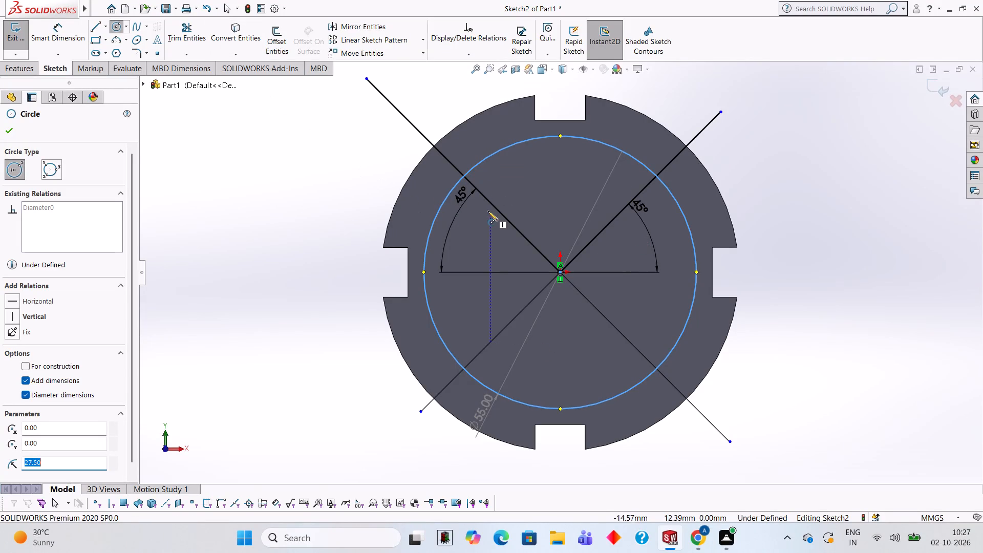
Sketch a 10 mm diameter circle centred where the 55 mm circle crosses the upper-left diagonal.
{"action": "left_click", "coordinate": [463, 176]}
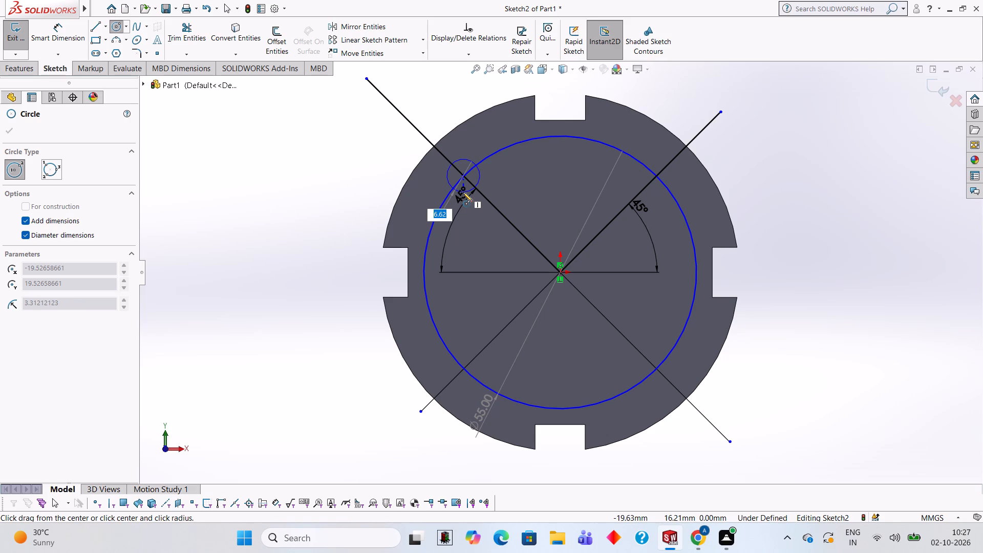
{"action": "type", "text": "10"}
{"action": "key", "text": "Return"}
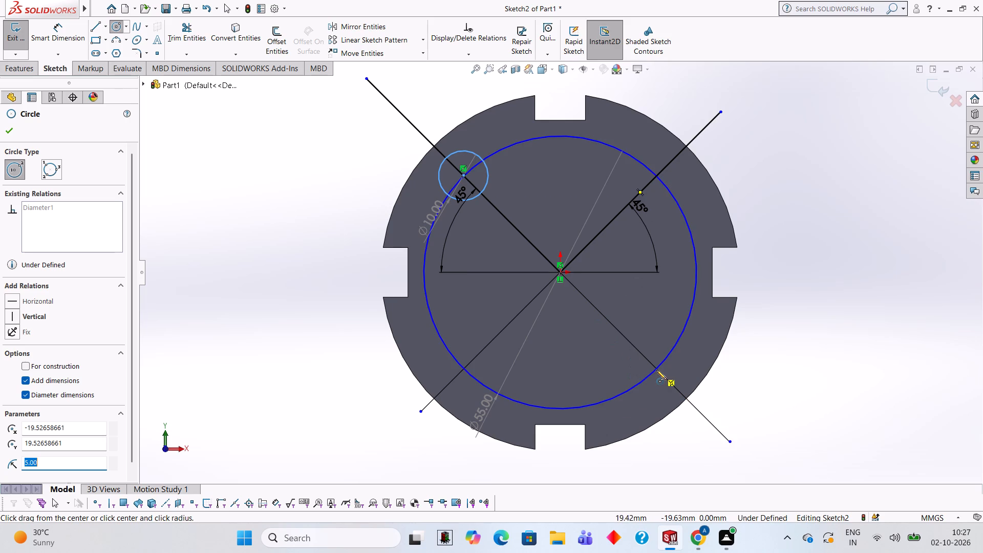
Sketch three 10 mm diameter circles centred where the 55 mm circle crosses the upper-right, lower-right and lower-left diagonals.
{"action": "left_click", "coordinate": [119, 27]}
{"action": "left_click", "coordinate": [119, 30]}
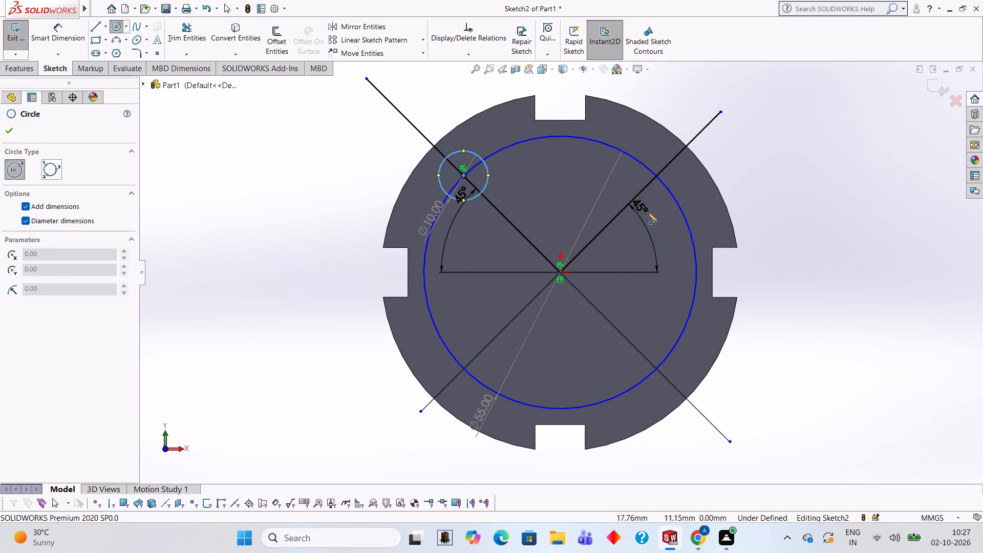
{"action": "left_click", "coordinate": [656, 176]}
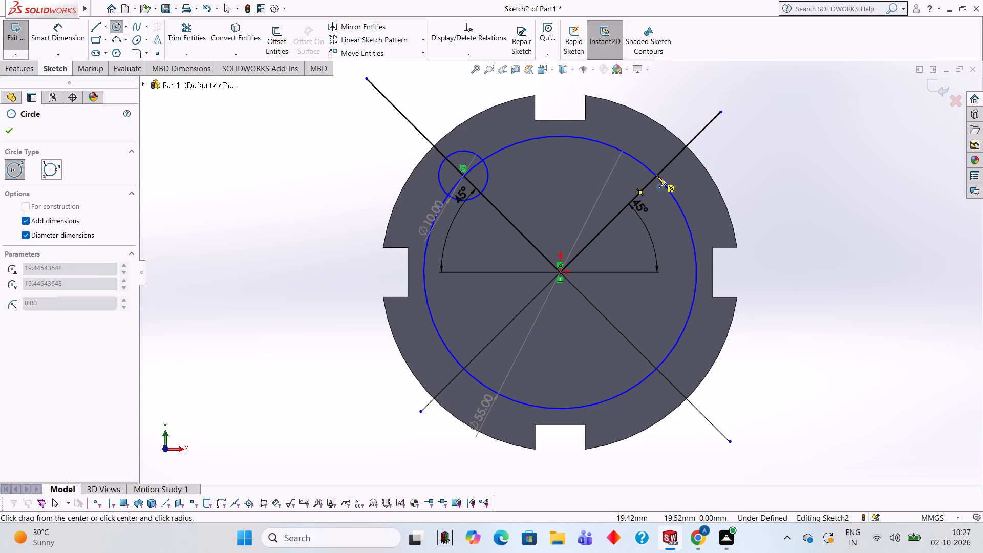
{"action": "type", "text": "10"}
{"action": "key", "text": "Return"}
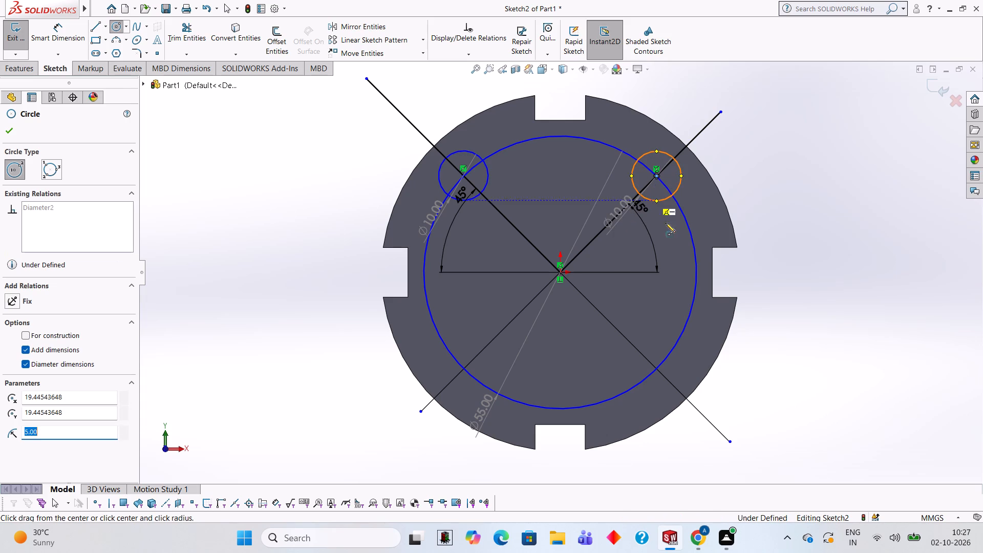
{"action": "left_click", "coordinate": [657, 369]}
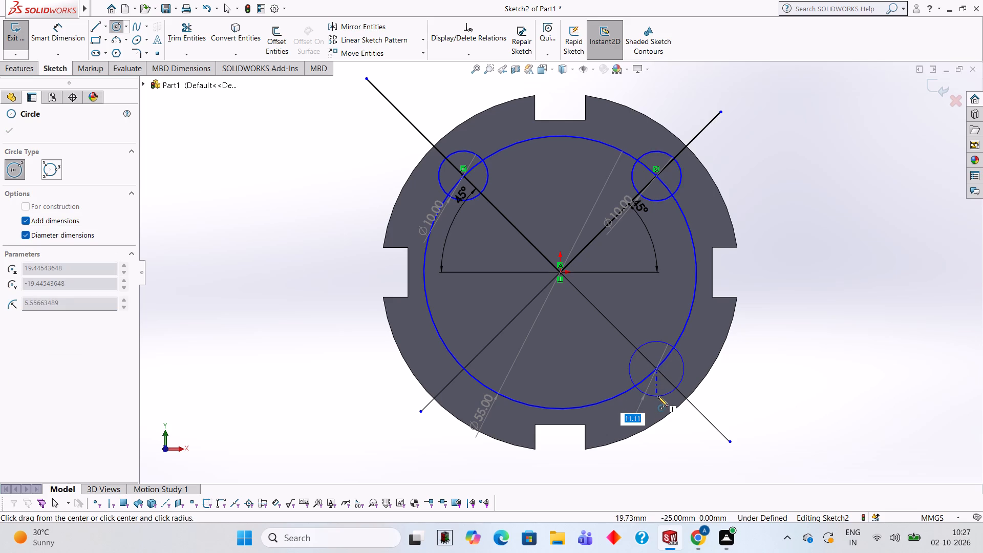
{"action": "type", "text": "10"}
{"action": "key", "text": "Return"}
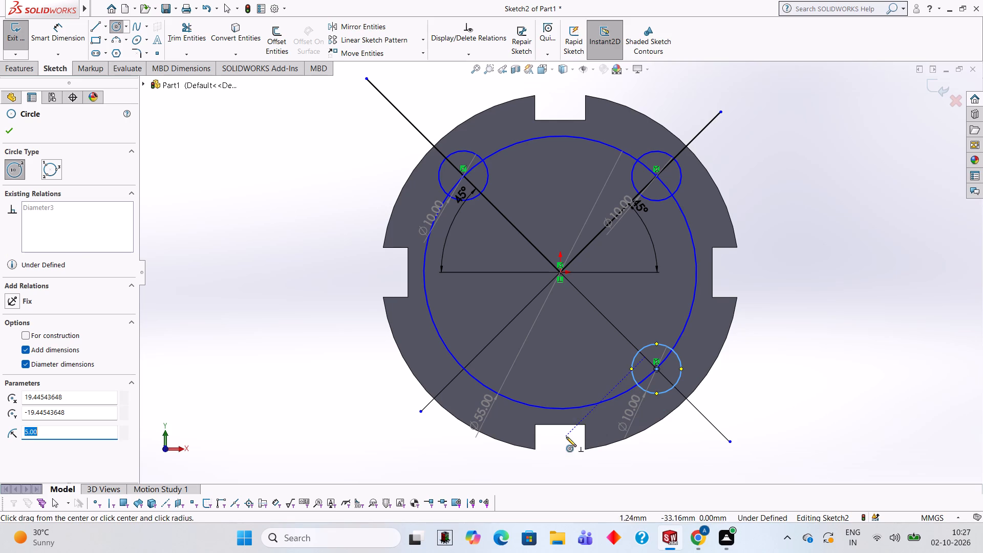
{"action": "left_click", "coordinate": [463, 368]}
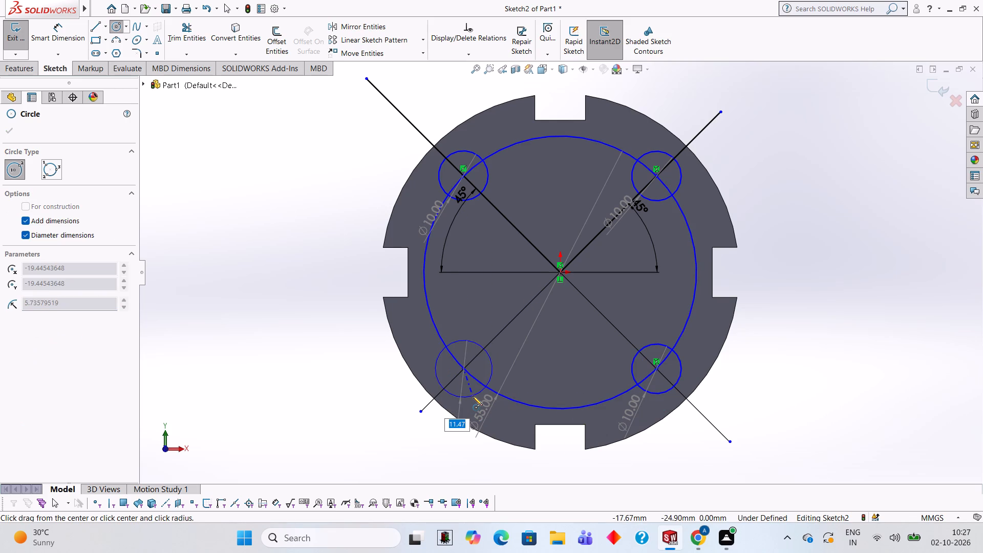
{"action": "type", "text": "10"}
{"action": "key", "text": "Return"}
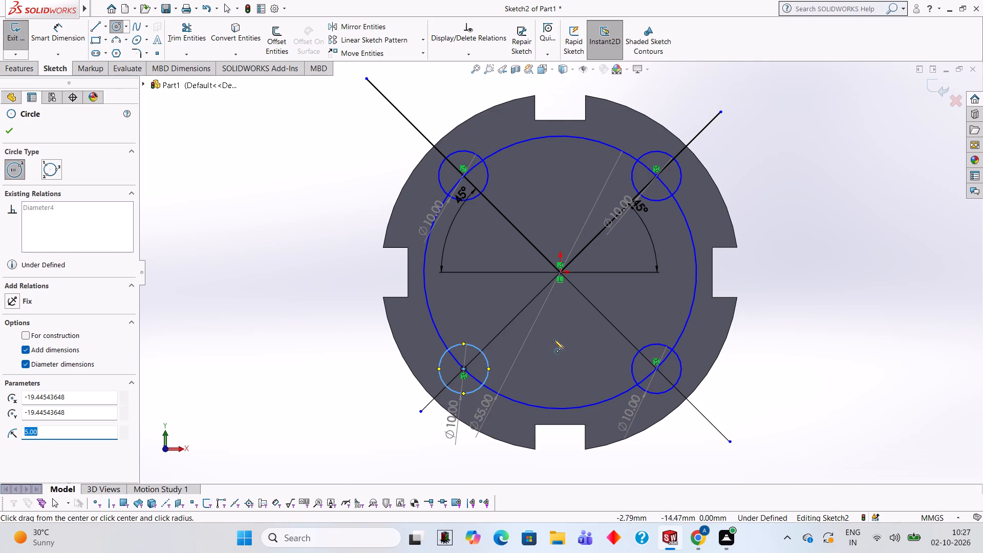
Examine up close how the centres of the 10 mm circles sit on the crossings of the diagonals and the 55 mm circle.
{"action": "scroll", "coordinate": [476, 362], "scroll_direction": "down", "scroll_amount": 13}
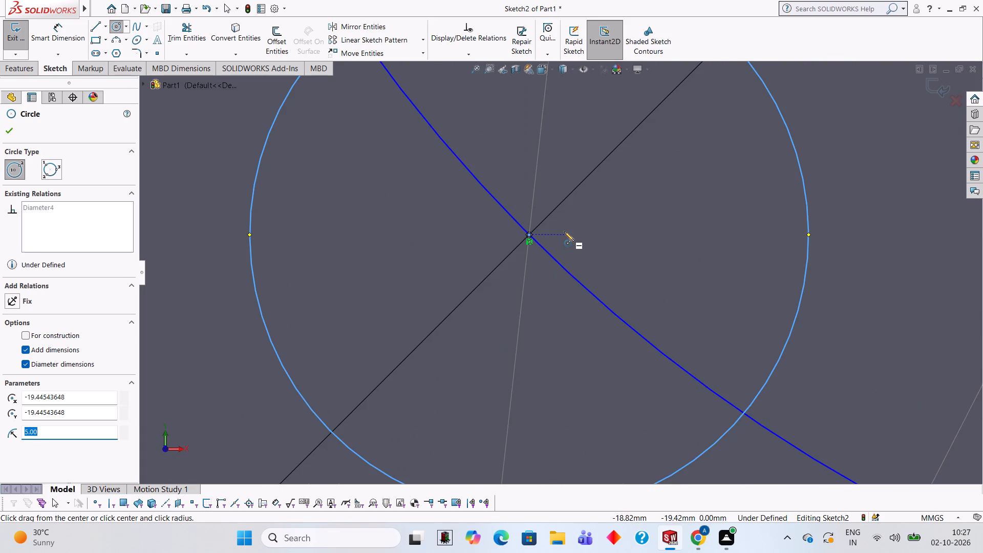
{"action": "scroll", "coordinate": [557, 232], "scroll_direction": "up", "scroll_amount": 11}
{"action": "scroll", "coordinate": [883, 263], "scroll_direction": "down", "scroll_amount": 5}
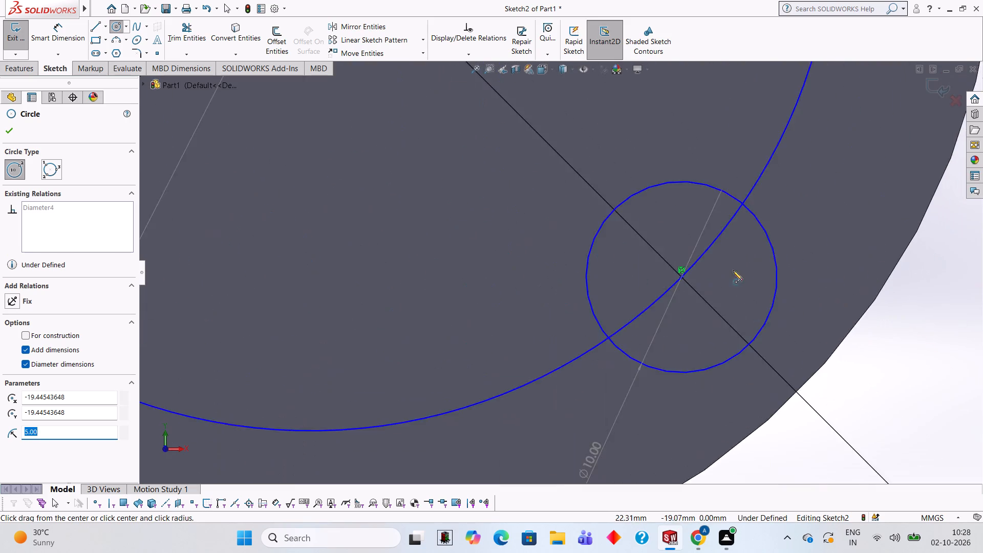
{"action": "scroll", "coordinate": [733, 270], "scroll_direction": "down", "scroll_amount": 4}
{"action": "scroll", "coordinate": [589, 273], "scroll_direction": "down", "scroll_amount": 4}
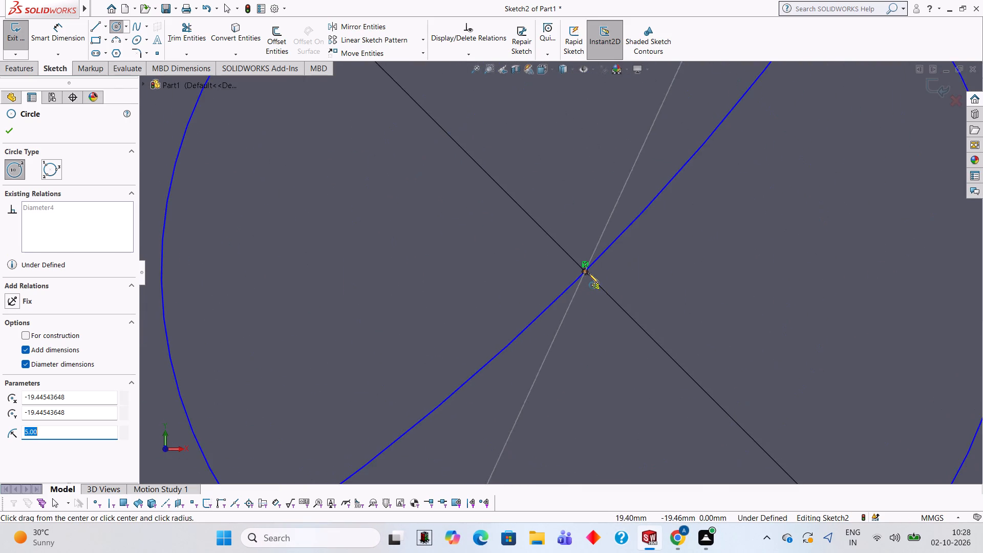
{"action": "scroll", "coordinate": [593, 265], "scroll_direction": "up", "scroll_amount": 13}
{"action": "scroll", "coordinate": [594, 178], "scroll_direction": "up", "scroll_amount": 3}
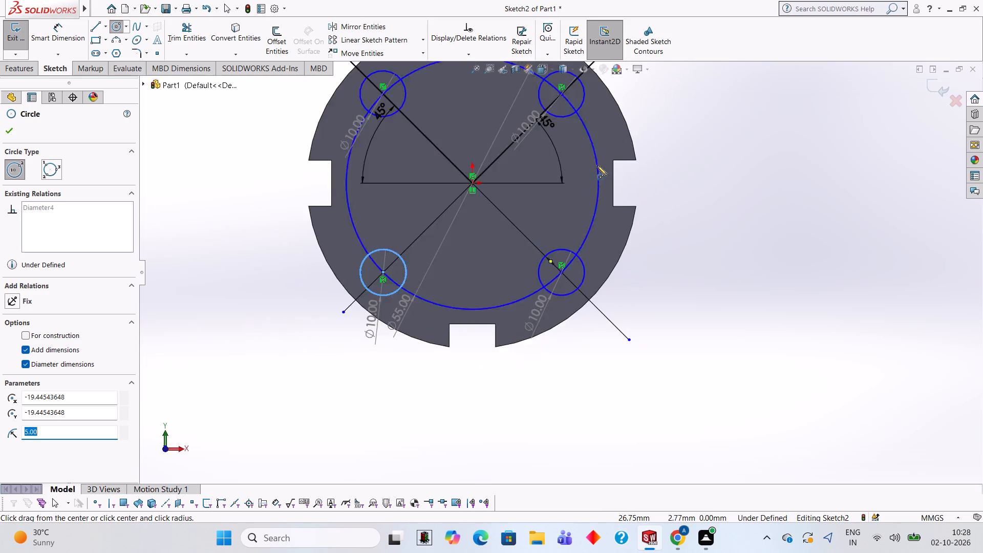
{"action": "scroll", "coordinate": [599, 162], "scroll_direction": "down", "scroll_amount": 3}
{"action": "scroll", "coordinate": [555, 109], "scroll_direction": "up", "scroll_amount": 4}
{"action": "scroll", "coordinate": [548, 106], "scroll_direction": "down", "scroll_amount": 4}
{"action": "scroll", "coordinate": [548, 294], "scroll_direction": "down", "scroll_amount": 2}
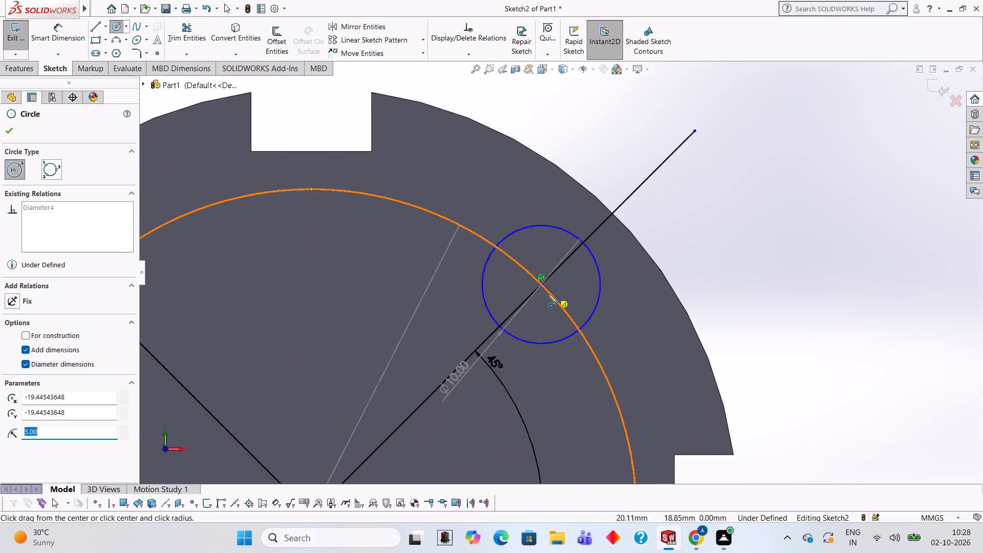
{"action": "scroll", "coordinate": [548, 294], "scroll_direction": "down", "scroll_amount": 7}
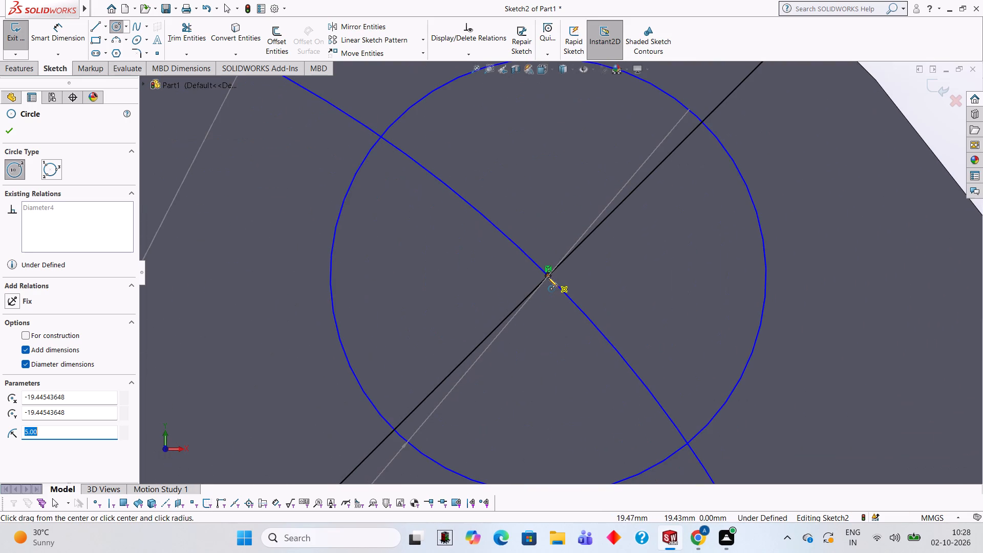
{"action": "scroll", "coordinate": [548, 286], "scroll_direction": "up", "scroll_amount": 9}
{"action": "scroll", "coordinate": [331, 280], "scroll_direction": "up", "scroll_amount": 2}
{"action": "scroll", "coordinate": [290, 285], "scroll_direction": "down", "scroll_amount": 2}
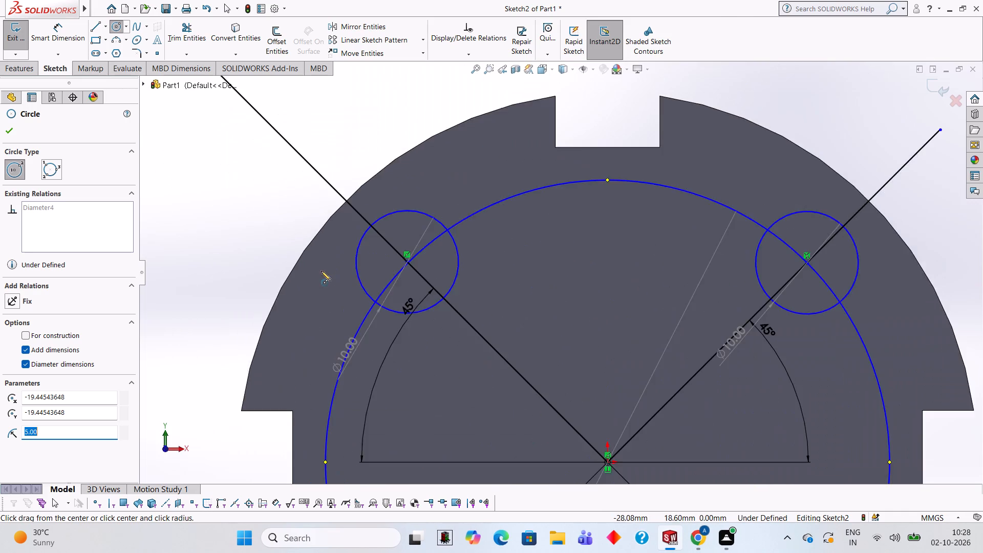
{"action": "scroll", "coordinate": [321, 271], "scroll_direction": "down", "scroll_amount": 4}
{"action": "scroll", "coordinate": [473, 245], "scroll_direction": "down", "scroll_amount": 3}
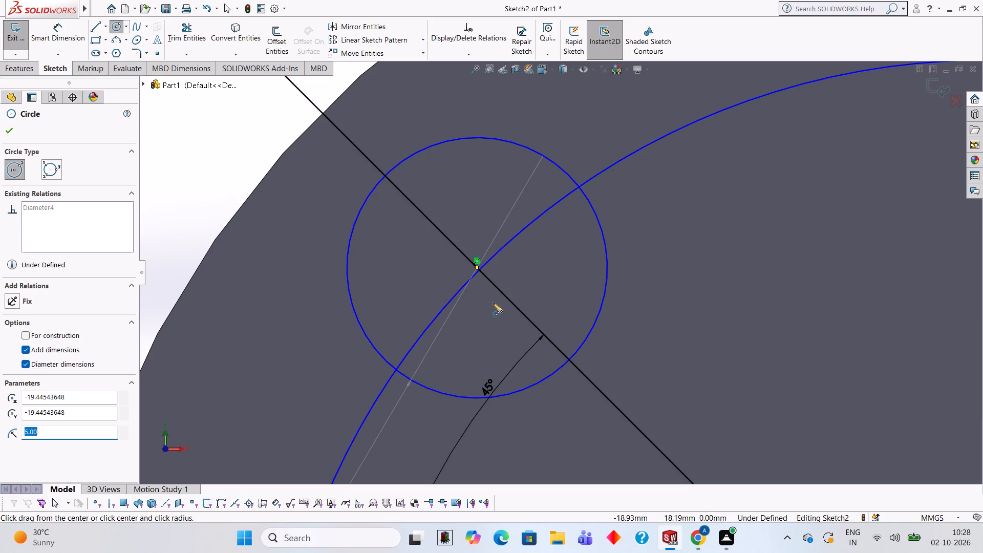
{"action": "scroll", "coordinate": [644, 284], "scroll_direction": "up", "scroll_amount": 1}
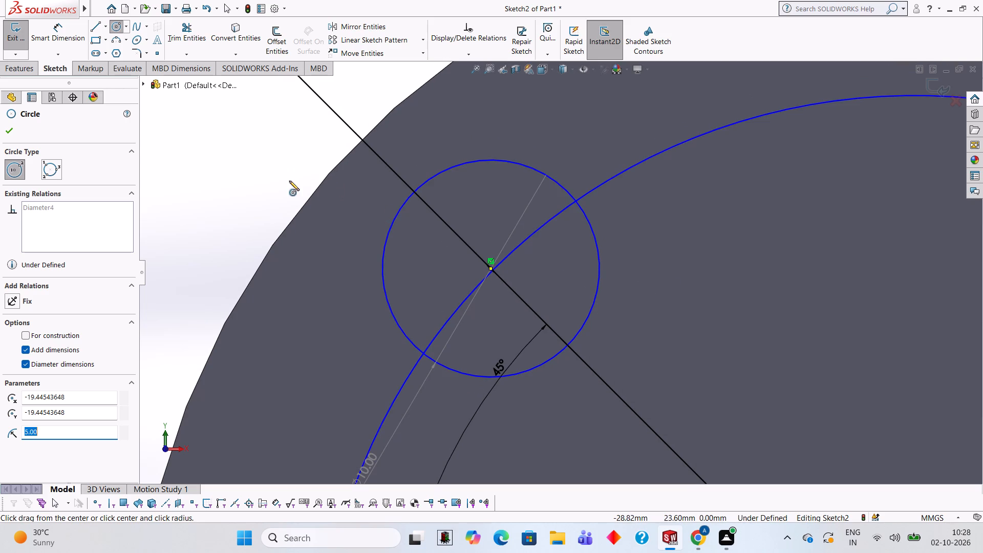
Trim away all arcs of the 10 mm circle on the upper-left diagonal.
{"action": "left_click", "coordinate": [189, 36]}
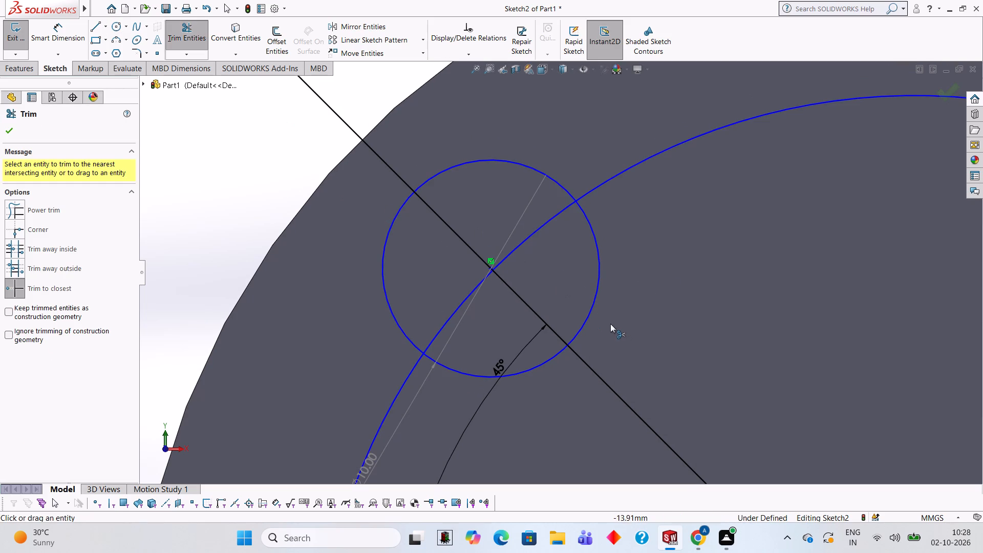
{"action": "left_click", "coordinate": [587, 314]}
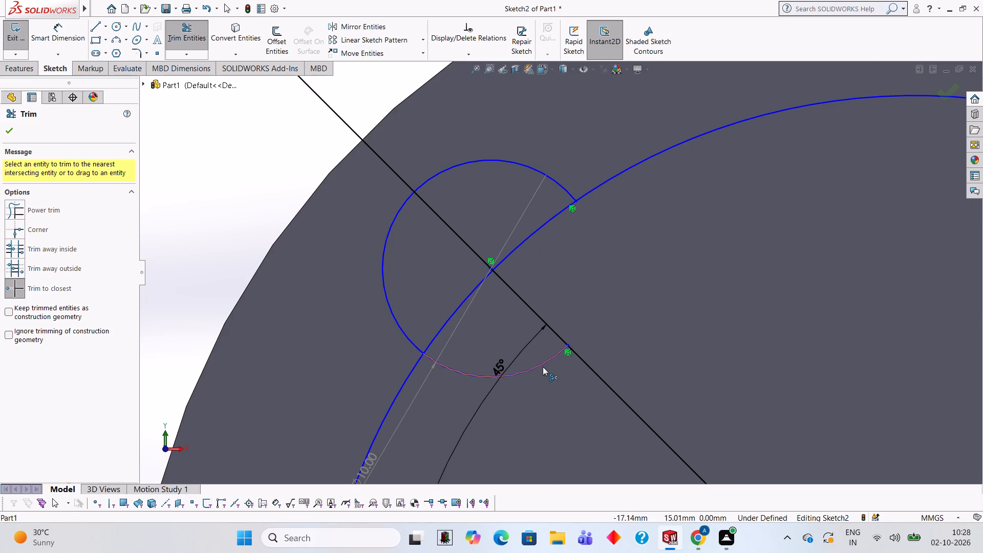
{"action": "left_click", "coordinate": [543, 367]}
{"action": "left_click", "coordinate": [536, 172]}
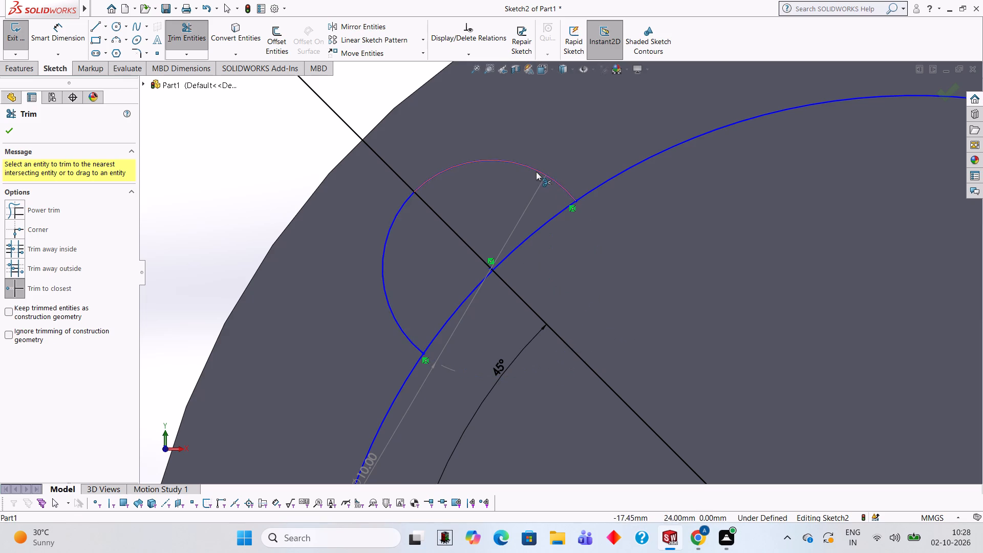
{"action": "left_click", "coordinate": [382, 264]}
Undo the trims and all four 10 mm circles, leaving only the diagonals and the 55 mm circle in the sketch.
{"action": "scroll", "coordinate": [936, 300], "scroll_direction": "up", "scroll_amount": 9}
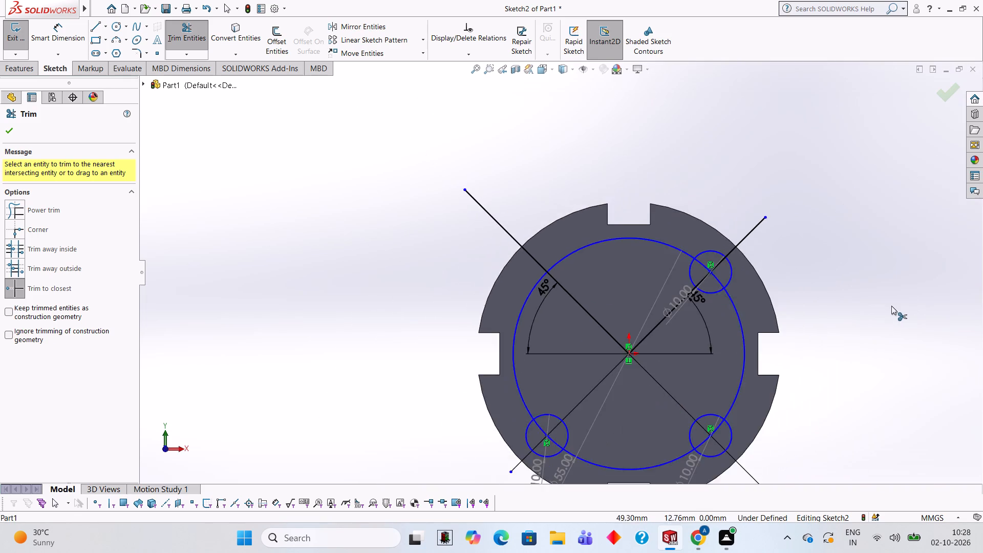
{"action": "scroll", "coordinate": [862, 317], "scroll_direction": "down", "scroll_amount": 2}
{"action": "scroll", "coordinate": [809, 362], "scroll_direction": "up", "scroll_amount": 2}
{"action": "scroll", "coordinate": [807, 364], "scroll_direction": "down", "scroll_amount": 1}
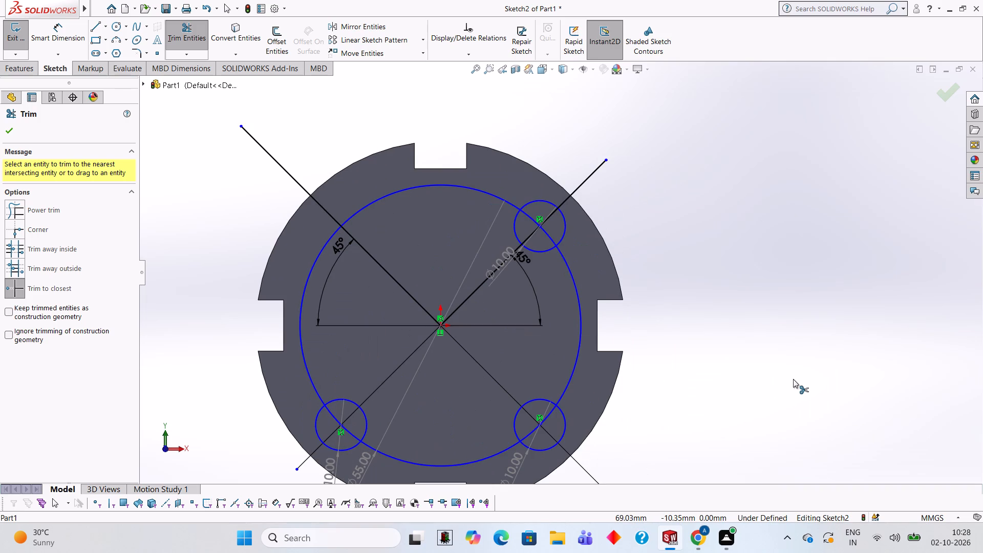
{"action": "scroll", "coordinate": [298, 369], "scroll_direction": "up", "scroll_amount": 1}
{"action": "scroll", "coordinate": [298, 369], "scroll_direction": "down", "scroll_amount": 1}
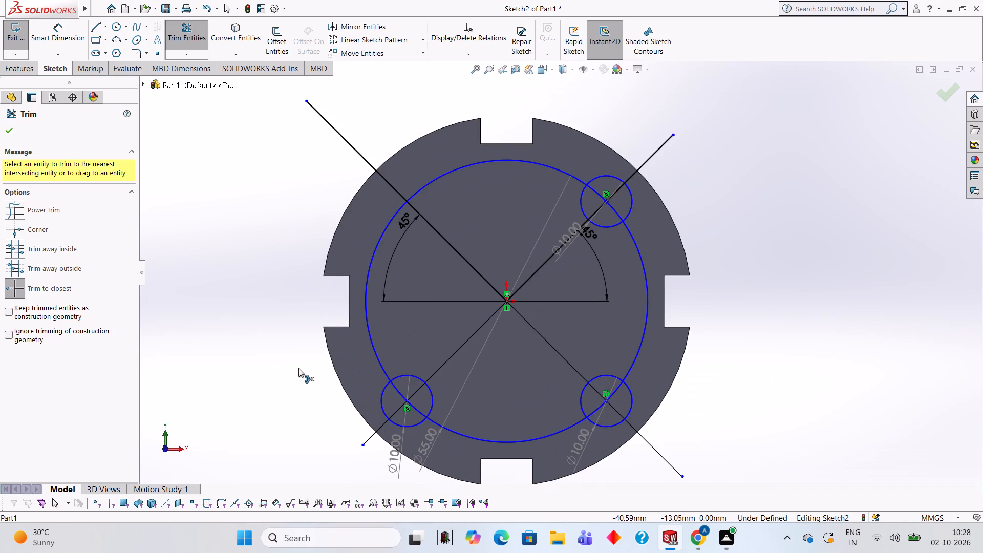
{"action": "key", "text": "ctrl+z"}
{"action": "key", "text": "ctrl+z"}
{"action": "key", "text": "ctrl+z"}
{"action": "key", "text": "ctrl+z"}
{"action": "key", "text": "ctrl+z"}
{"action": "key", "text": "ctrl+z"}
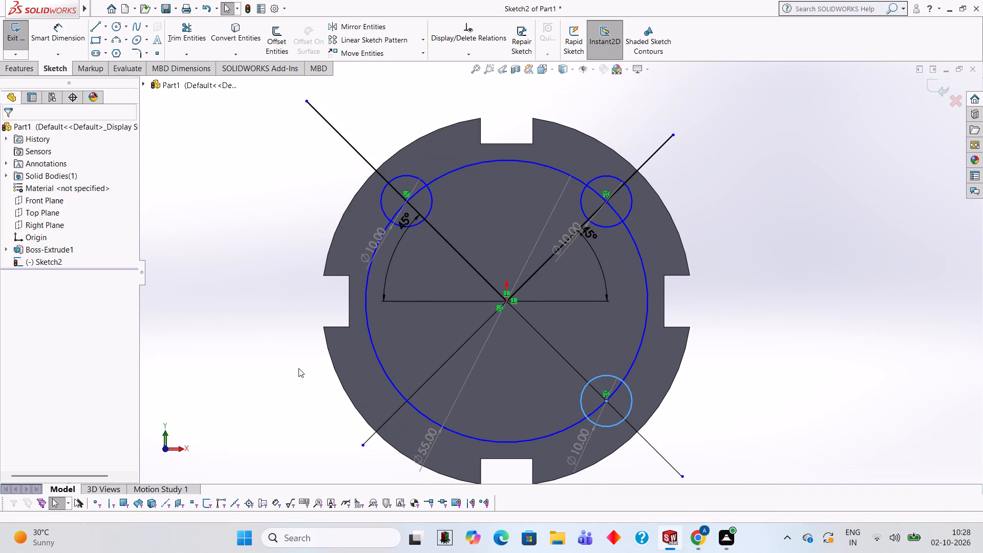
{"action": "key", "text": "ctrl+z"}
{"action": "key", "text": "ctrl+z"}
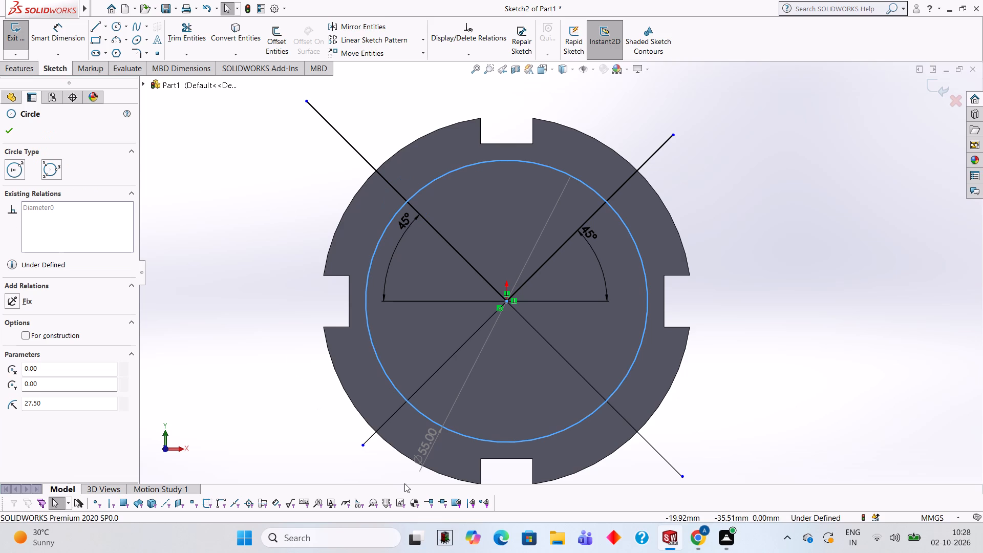
Trim the outer ends of all four diagonals back to the 55 mm circle.
{"action": "left_click", "coordinate": [198, 40]}
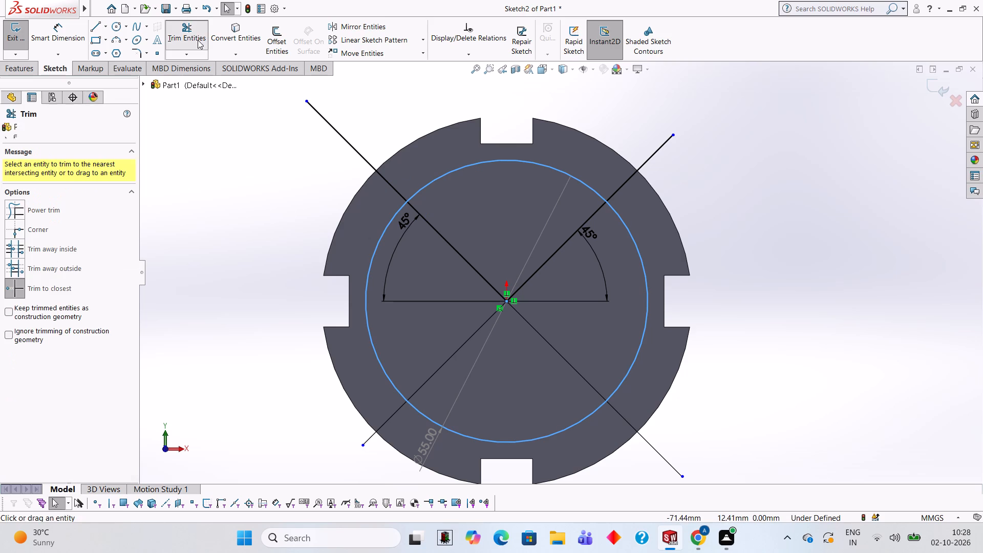
{"action": "left_click", "coordinate": [338, 131]}
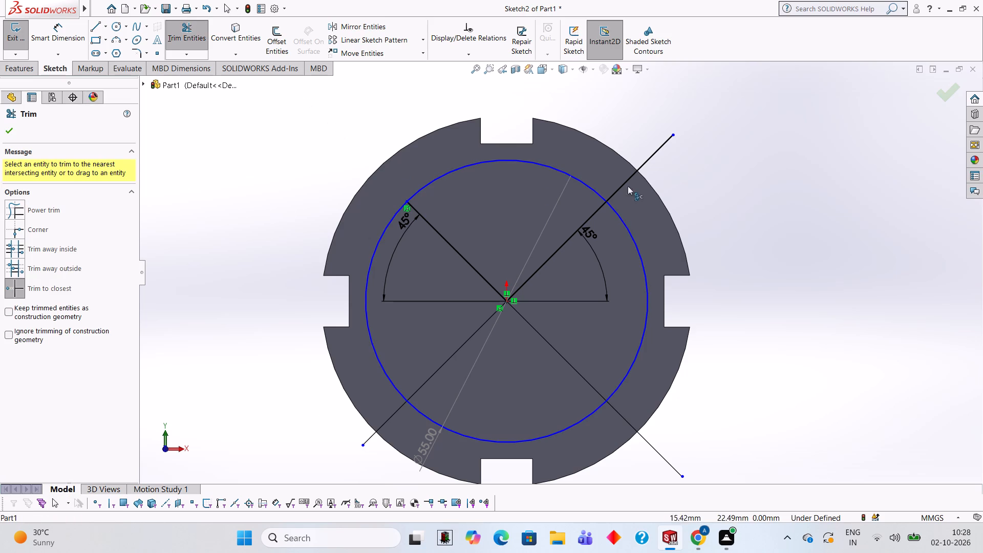
{"action": "left_click", "coordinate": [642, 167]}
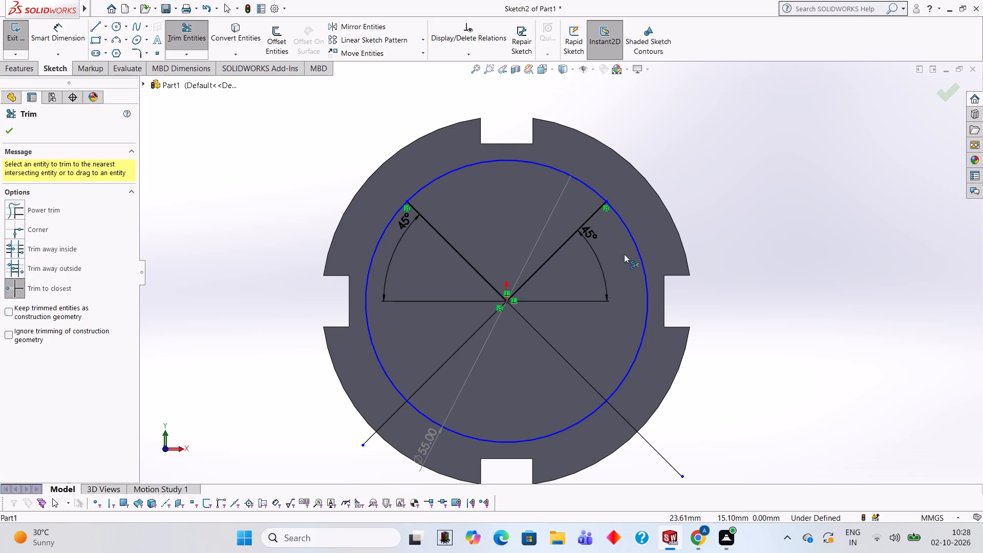
{"action": "left_click", "coordinate": [619, 415]}
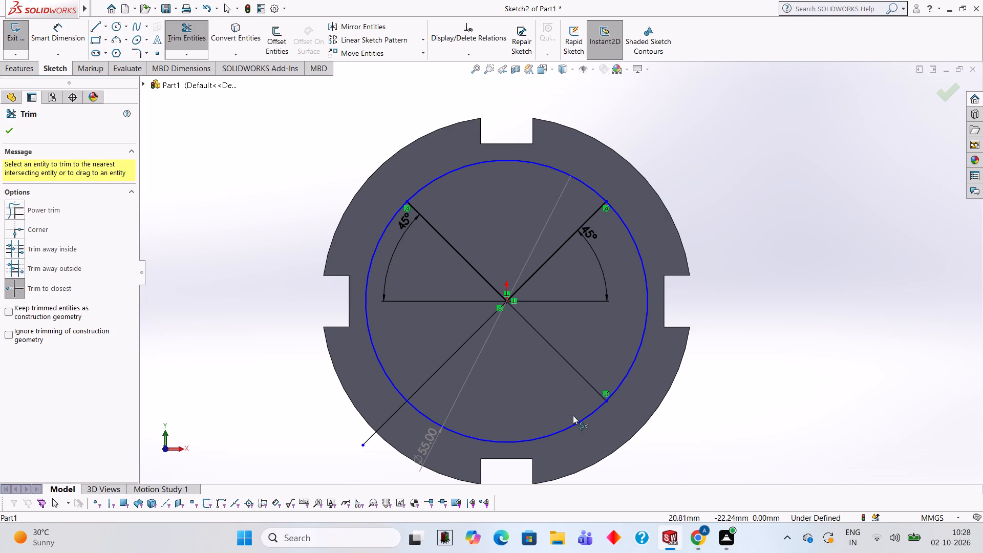
{"action": "left_click", "coordinate": [393, 415]}
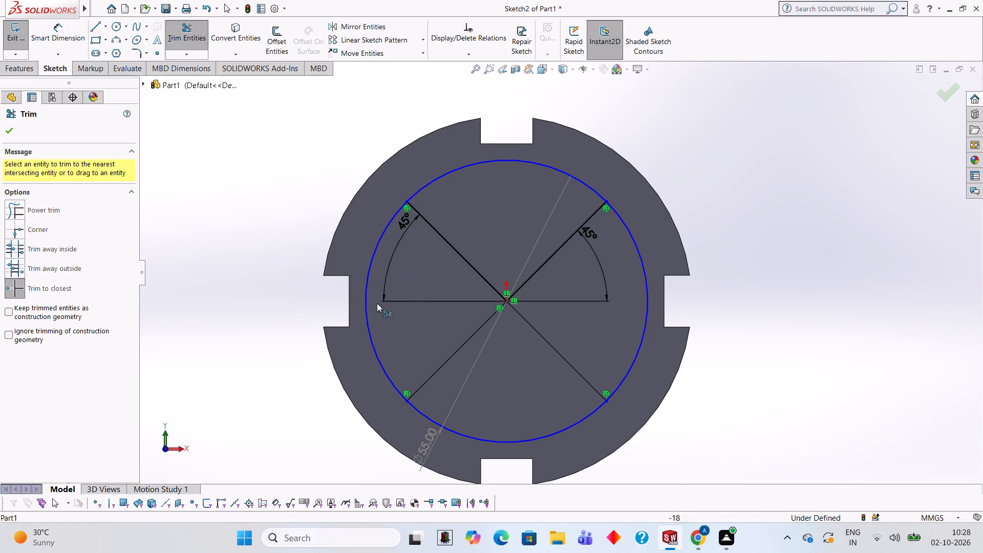
Sketch two 10 mm diameter circles centred on the trimmed ends of the upper-right and lower-right diagonals.
{"action": "left_click", "coordinate": [113, 27]}
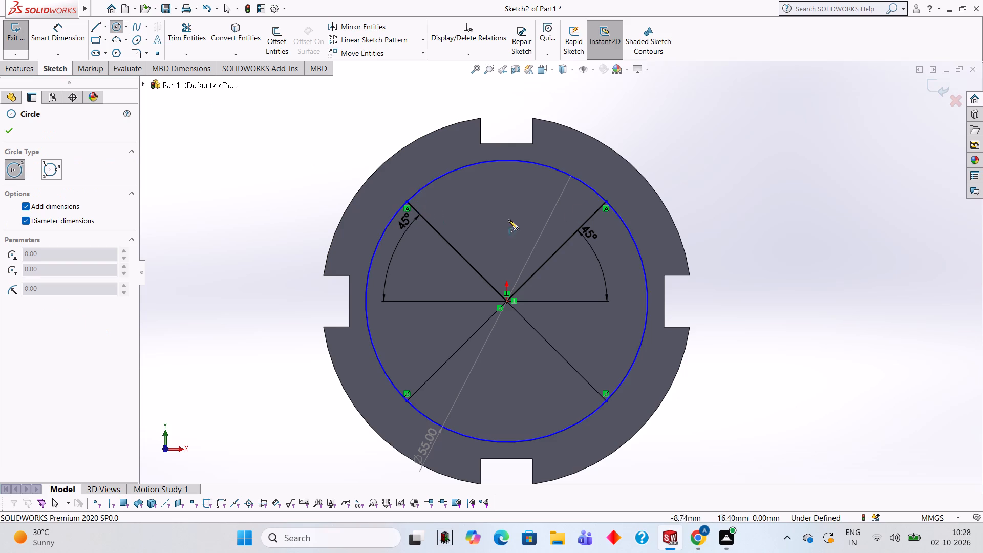
{"action": "left_click", "coordinate": [606, 201]}
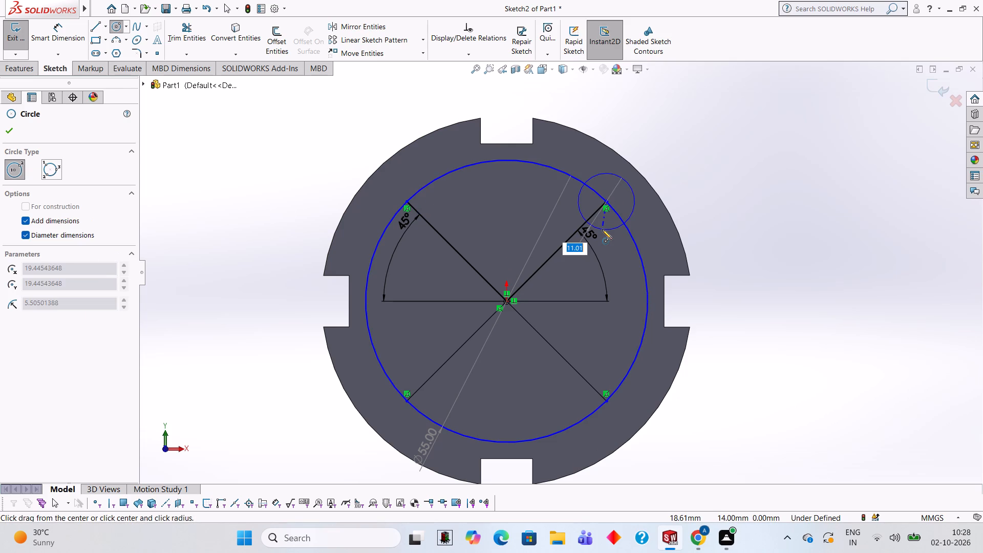
{"action": "type", "text": "10"}
{"action": "key", "text": "Return"}
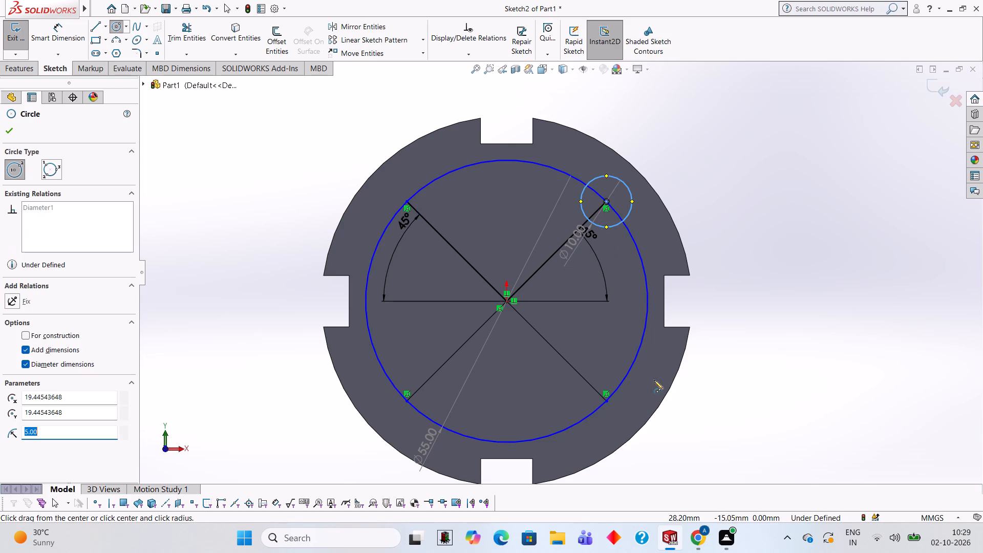
{"action": "left_click", "coordinate": [606, 400]}
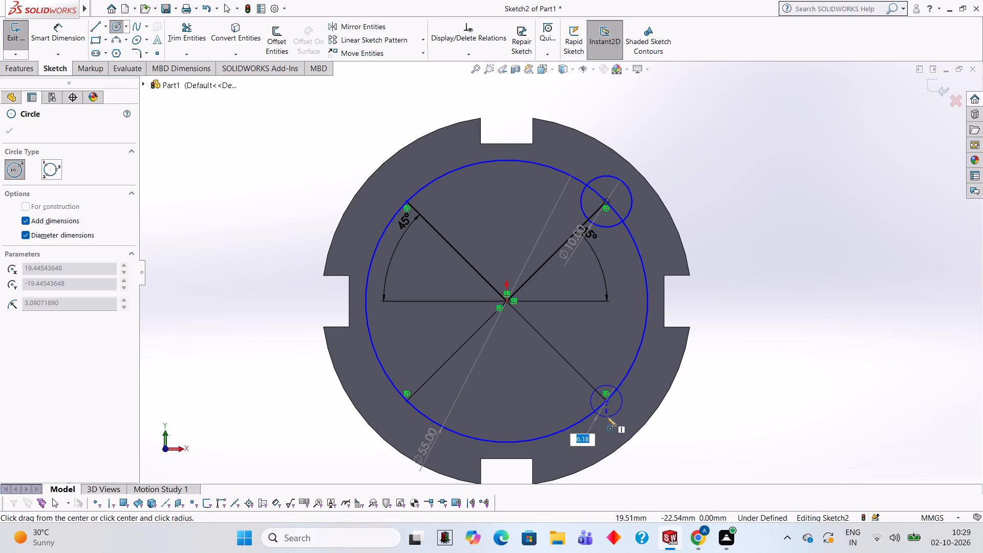
{"action": "type", "text": "10"}
{"action": "key", "text": "Return"}
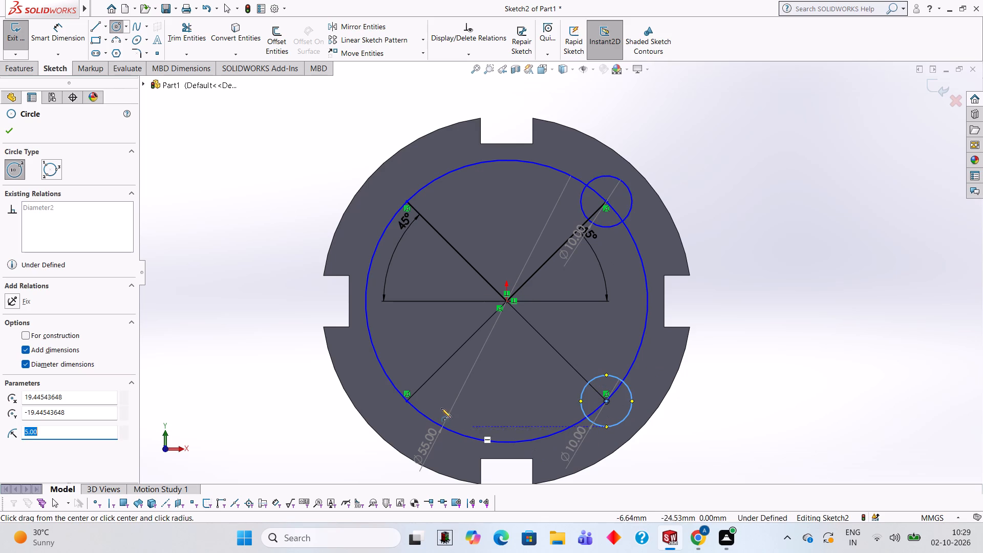
Sketch two 10 mm diameter circles centred on the trimmed ends of the lower-left and upper-left diagonals.
{"action": "left_click", "coordinate": [407, 400]}
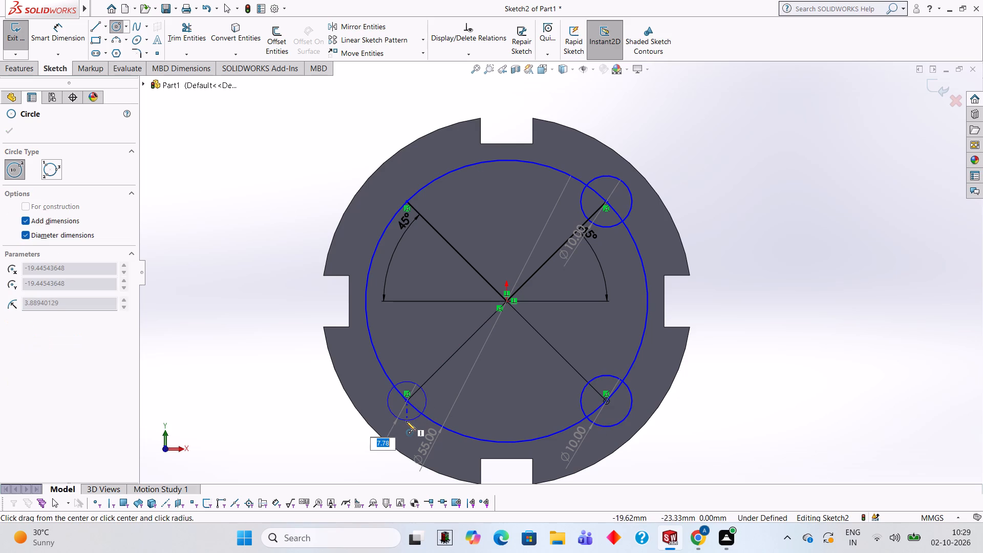
{"action": "type", "text": "10"}
{"action": "key", "text": "Return"}
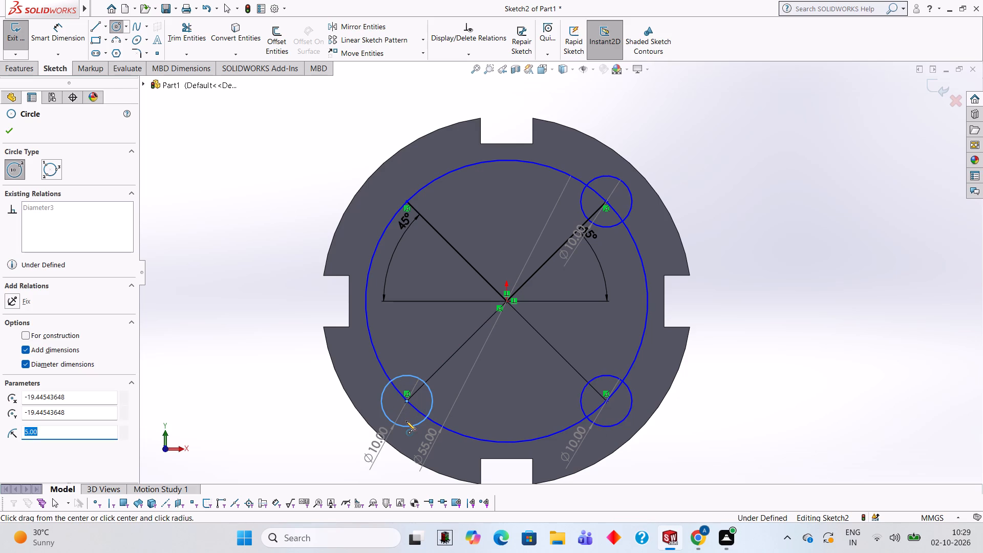
{"action": "left_click", "coordinate": [407, 201]}
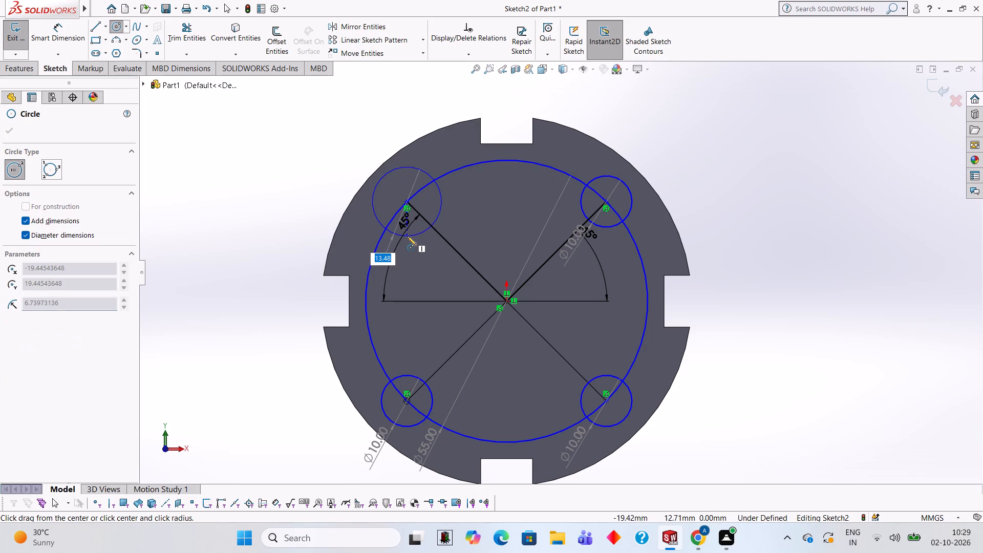
{"action": "type", "text": "10"}
{"action": "key", "text": "Return"}
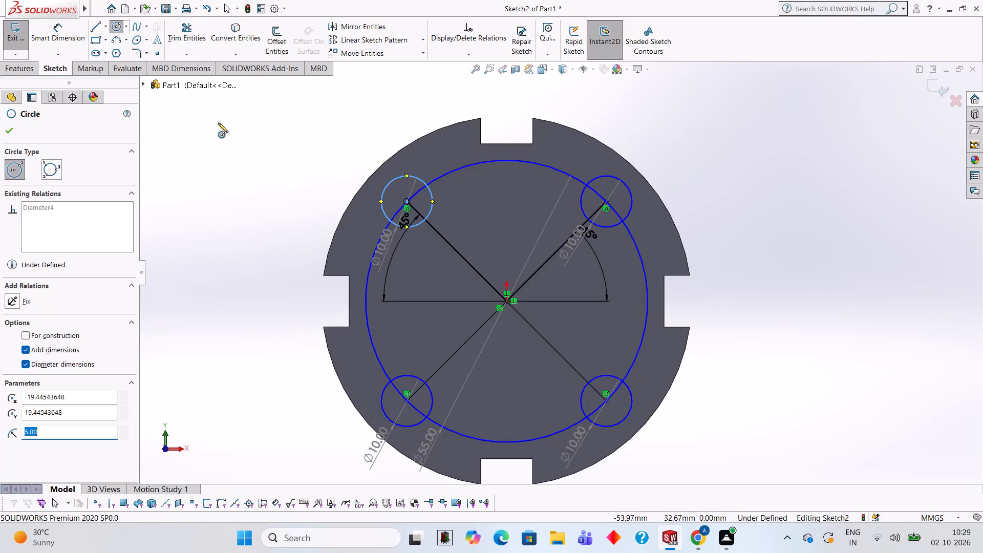
Trim away the four arcs of the 55 mm circle lying between the 10 mm circles.
{"action": "left_click", "coordinate": [182, 40]}
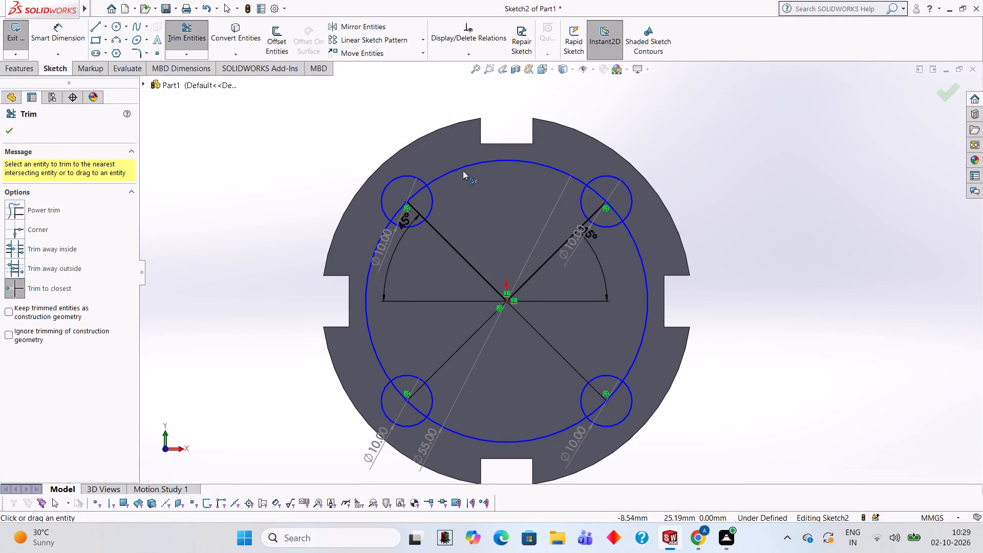
{"action": "left_click", "coordinate": [461, 167]}
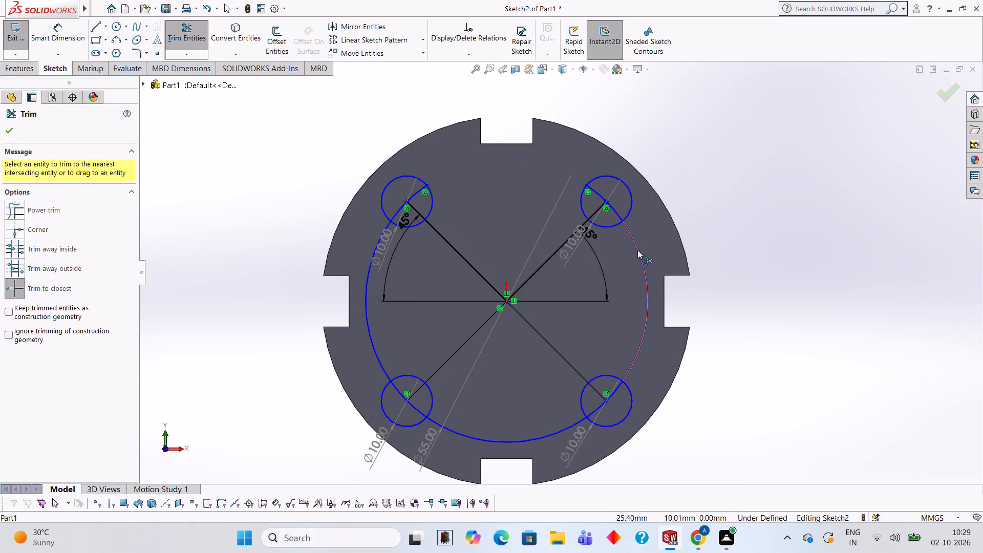
{"action": "left_click", "coordinate": [637, 250]}
{"action": "left_click", "coordinate": [563, 427]}
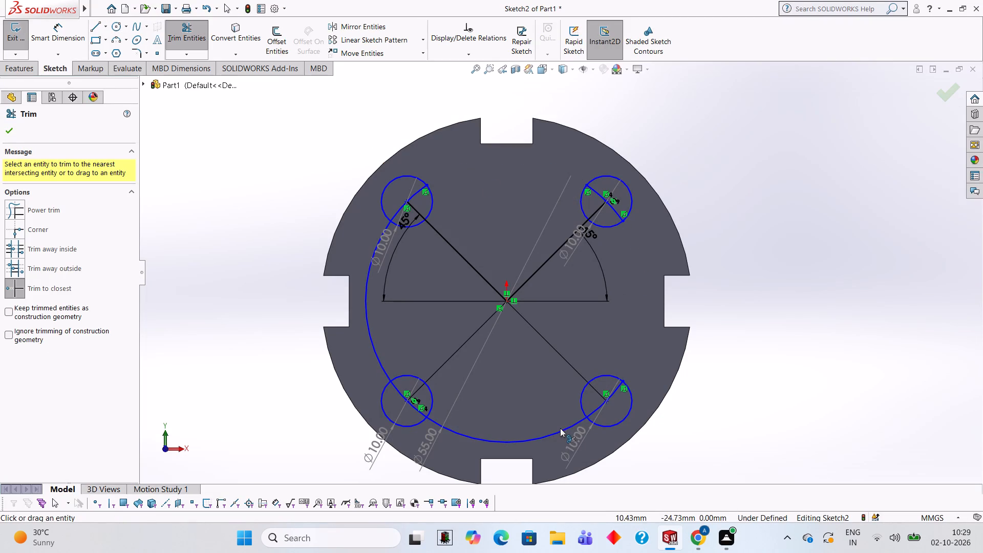
{"action": "left_click", "coordinate": [561, 430]}
{"action": "left_click", "coordinate": [371, 340]}
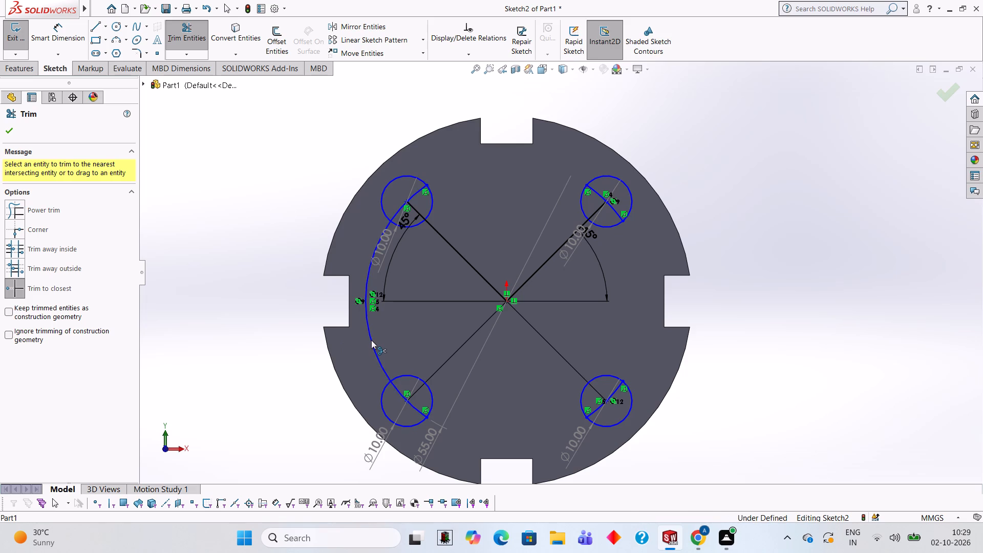
Trim away the four diagonals between the disc's centre and the 10 mm circles.
{"action": "left_click", "coordinate": [451, 244]}
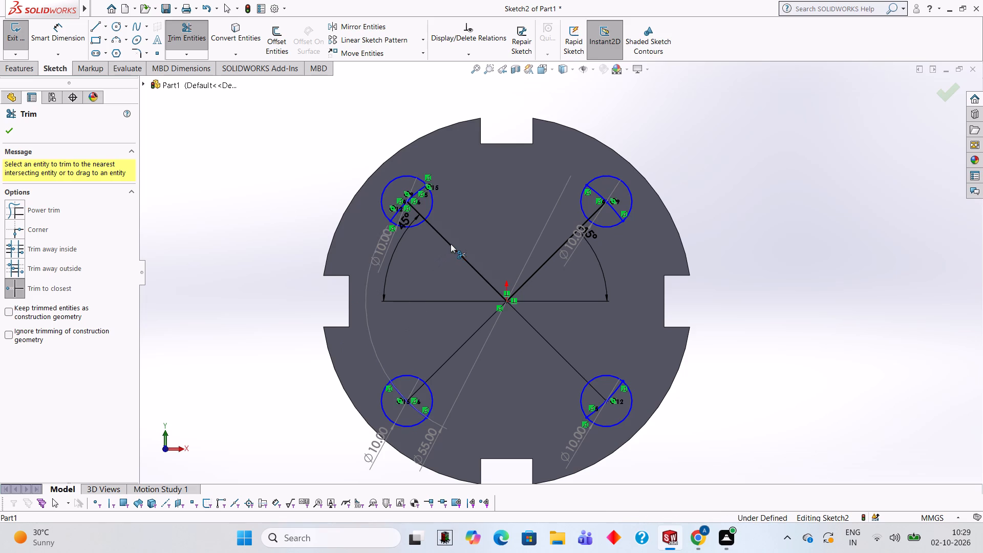
{"action": "left_click", "coordinate": [539, 272]}
{"action": "left_click", "coordinate": [538, 271]}
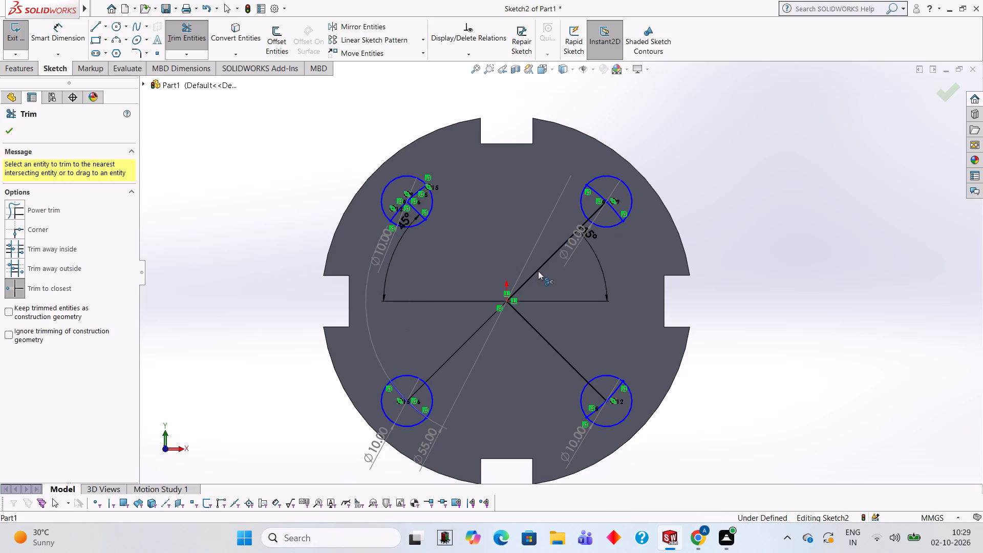
{"action": "left_click", "coordinate": [536, 333]}
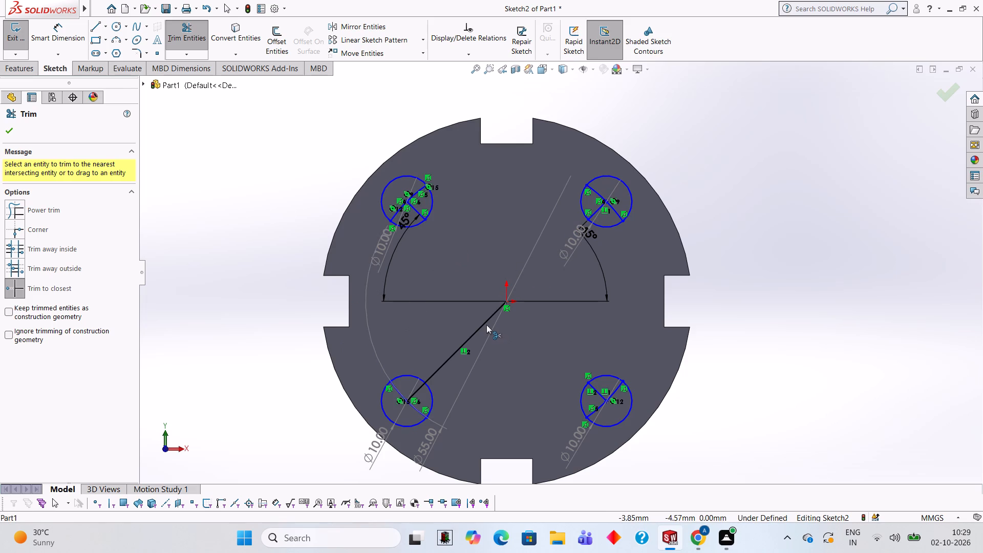
{"action": "left_click", "coordinate": [485, 324]}
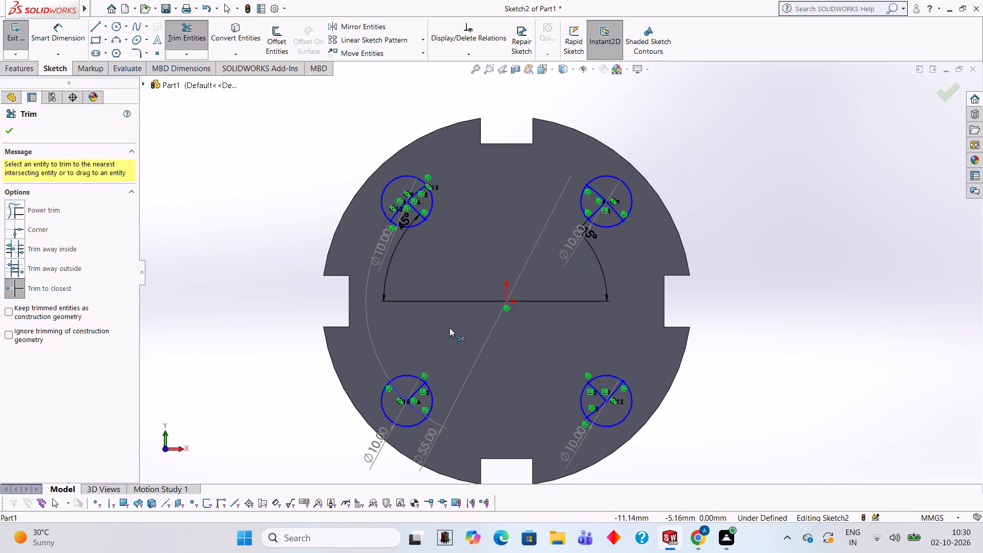
Trim away the leftover diagonal and arc pieces inside all four 10 mm circles, leaving the circles empty.
{"action": "left_click", "coordinate": [419, 390]}
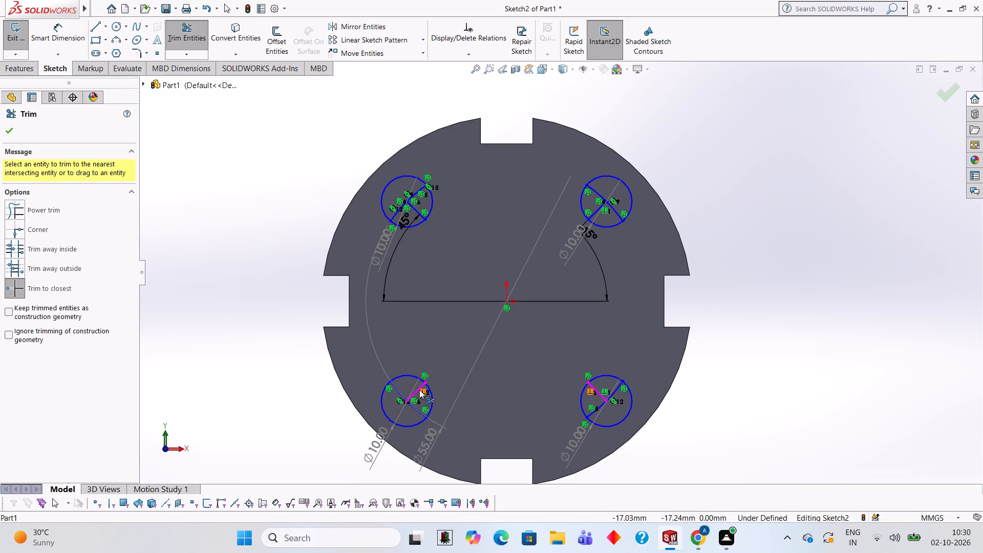
{"action": "left_click", "coordinate": [419, 390]}
{"action": "left_click", "coordinate": [418, 390]}
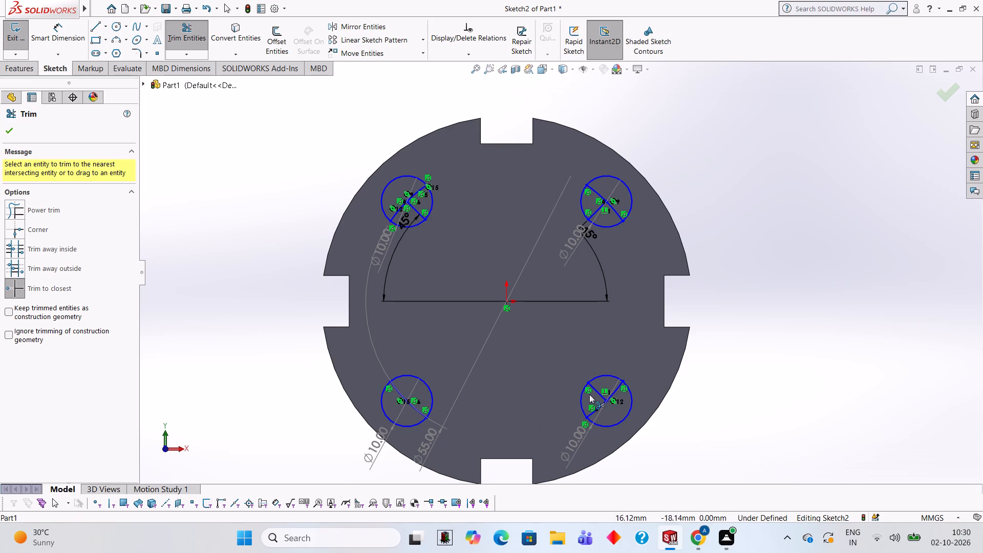
{"action": "left_click", "coordinate": [596, 388]}
{"action": "left_click", "coordinate": [604, 405]}
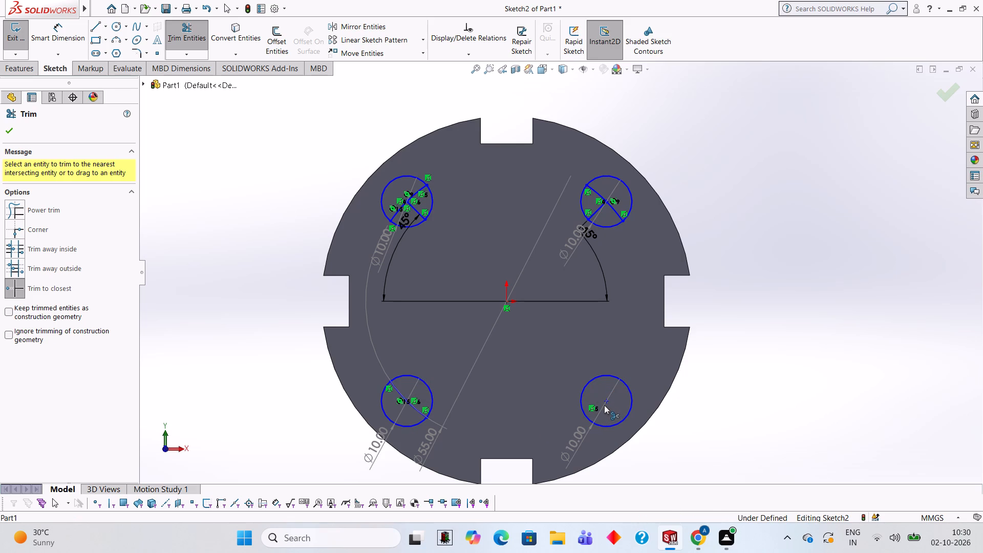
{"action": "left_click", "coordinate": [411, 405]}
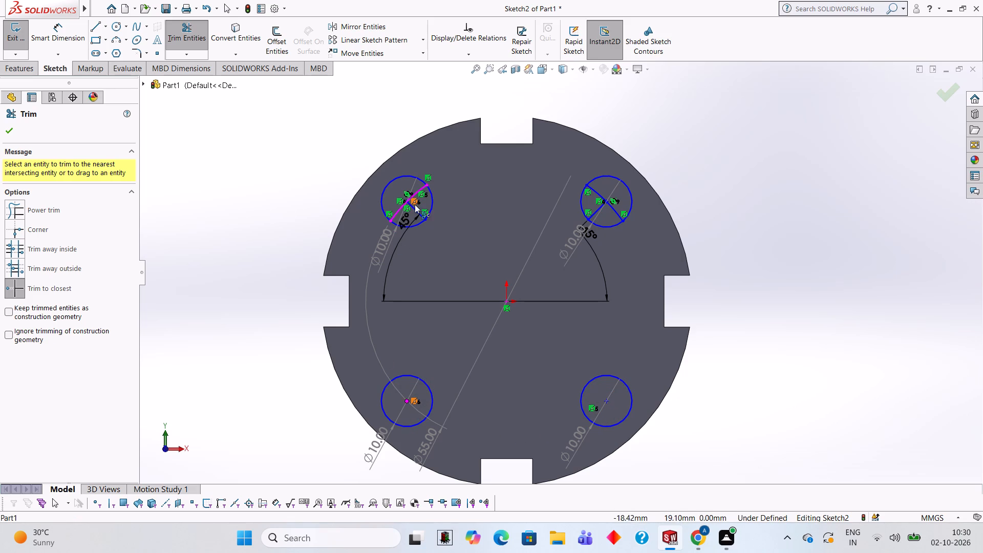
{"action": "left_click", "coordinate": [413, 208]}
{"action": "left_click", "coordinate": [401, 208]}
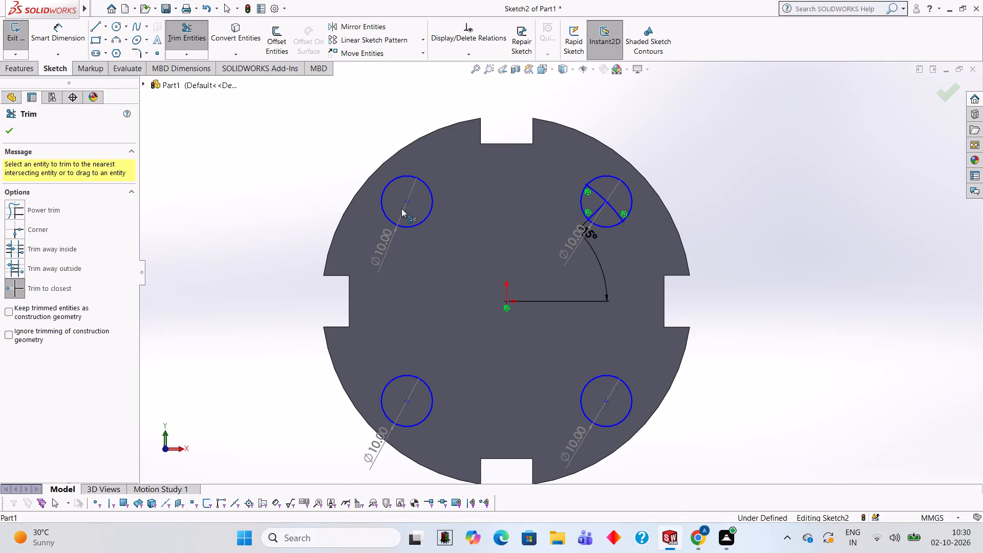
{"action": "double_click", "coordinate": [595, 212]}
{"action": "left_click", "coordinate": [598, 196]}
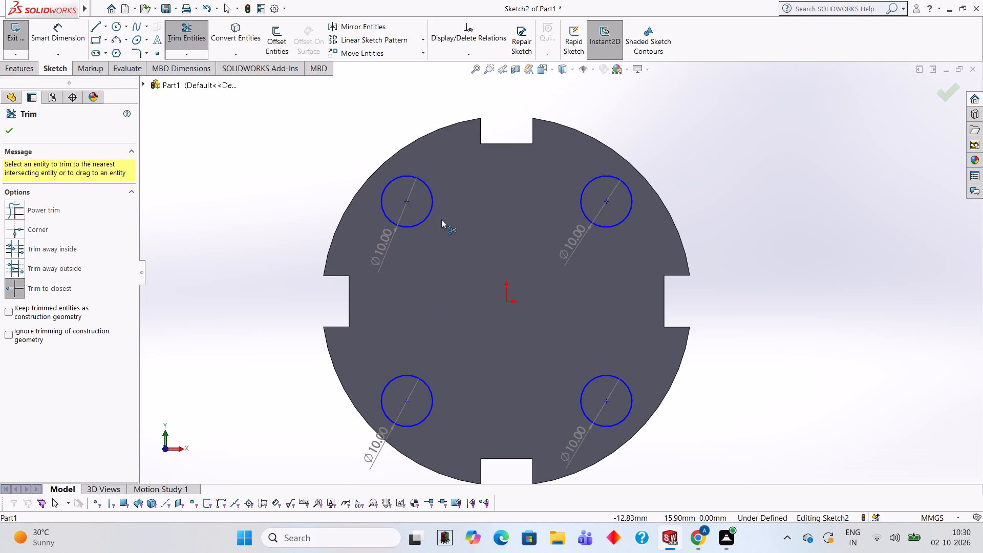
Cut-extrude the four 10 mm circles through the disc with a blind depth of 10 mm.
{"action": "left_click", "coordinate": [17, 70]}
{"action": "left_click", "coordinate": [184, 44]}
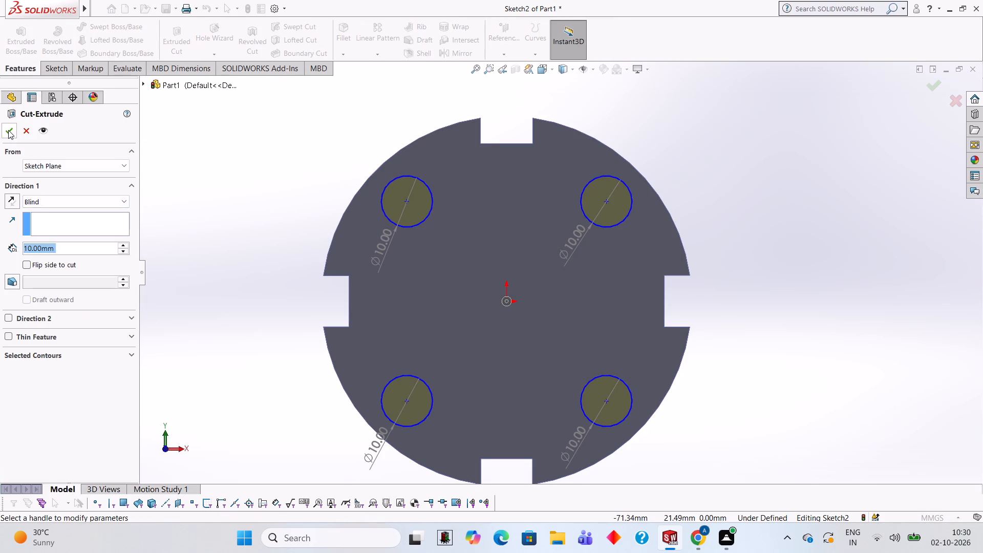
{"action": "left_click", "coordinate": [8, 130]}
{"action": "left_click", "coordinate": [213, 232]}
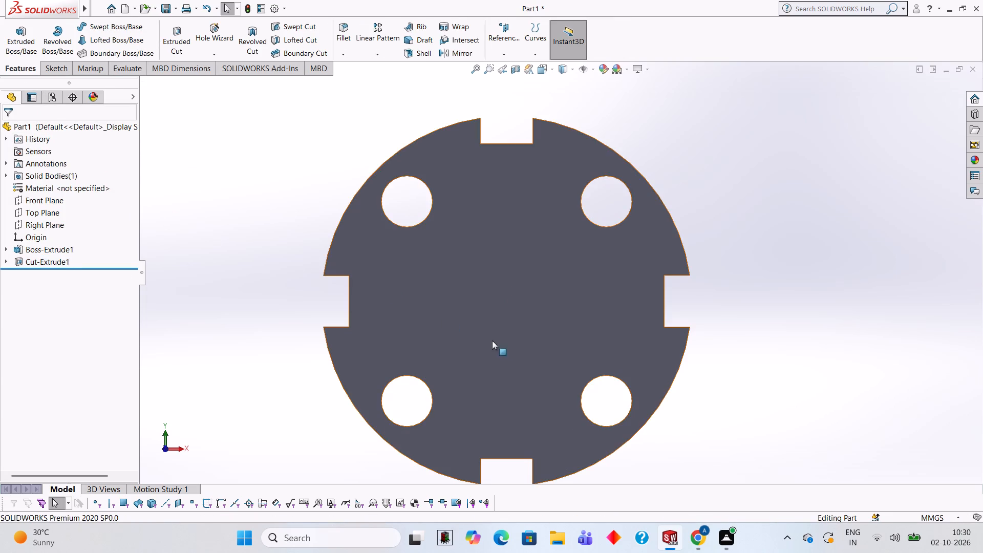
Start a new sketch on the disc's flat front face, viewed straight on.
{"action": "scroll", "coordinate": [531, 372], "scroll_direction": "up", "scroll_amount": 3}
{"action": "middle_click_drag", "start_coordinate": [531, 369], "coordinate": [528, 261]}
{"action": "scroll", "coordinate": [528, 261], "scroll_direction": "up", "scroll_amount": 1}
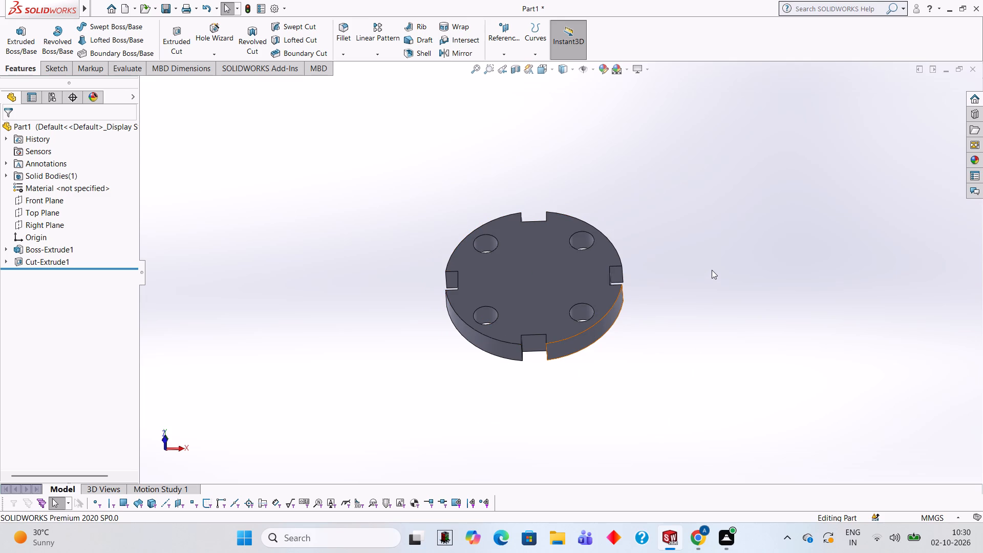
{"action": "middle_click_drag", "start_coordinate": [687, 231], "coordinate": [680, 289]}
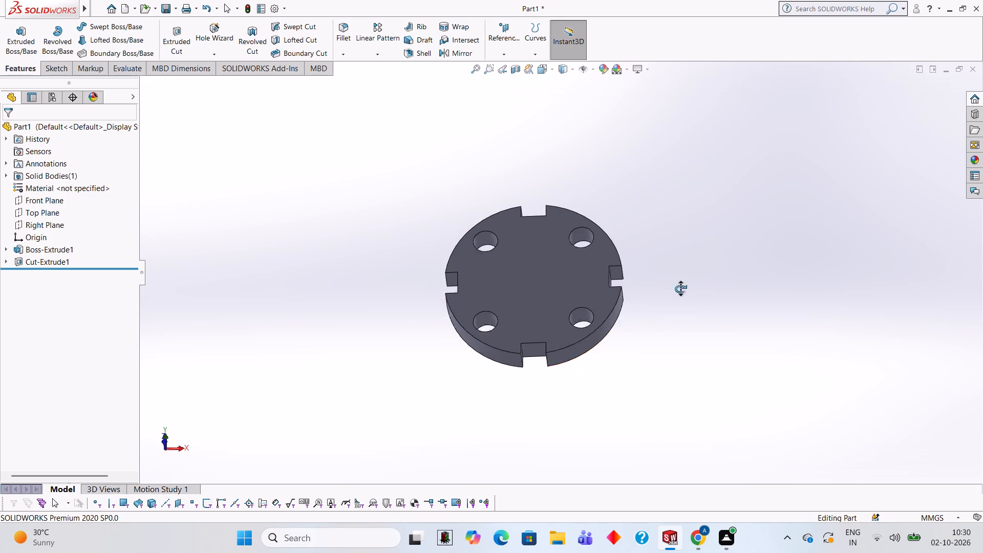
{"action": "middle_click_drag", "start_coordinate": [680, 289], "coordinate": [626, 363]}
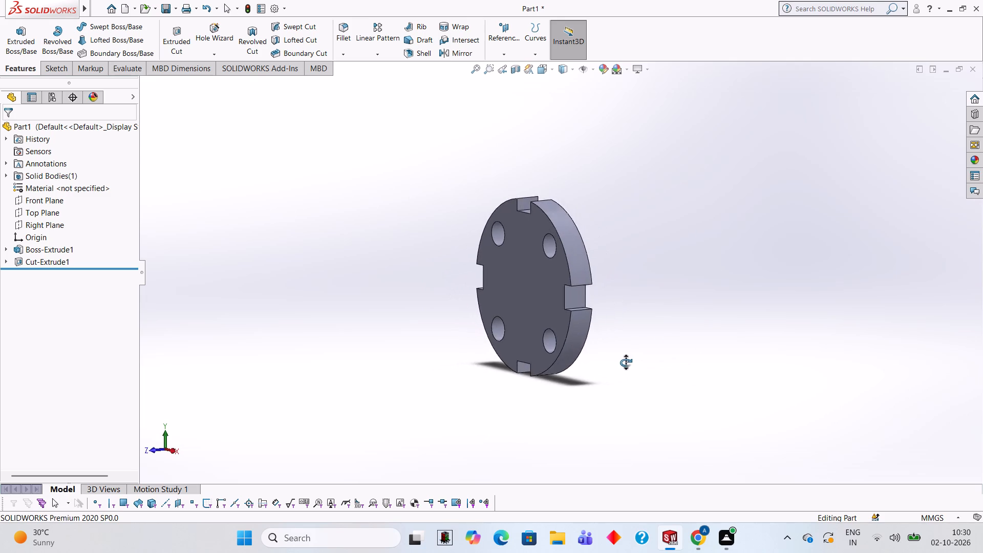
{"action": "middle_click_drag", "start_coordinate": [626, 363], "coordinate": [689, 345]}
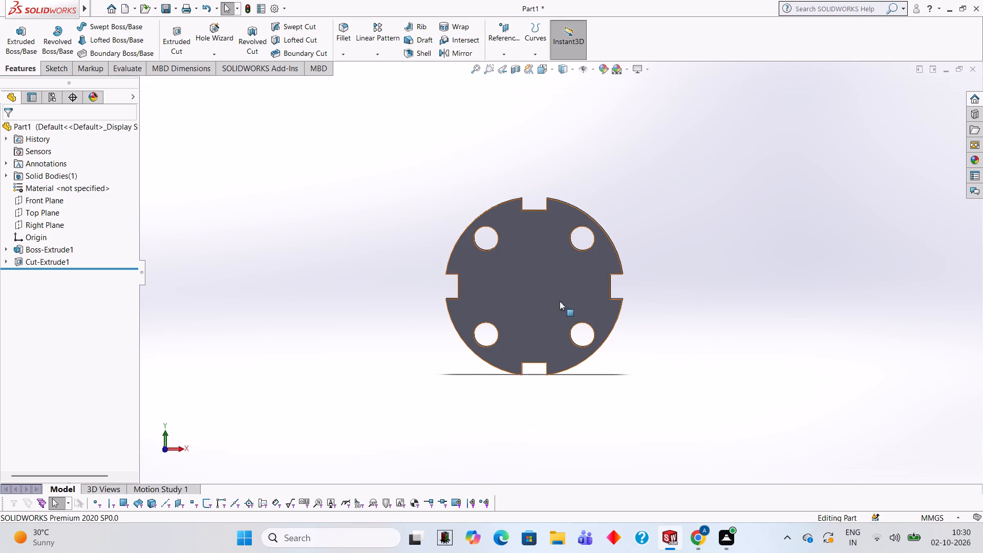
{"action": "left_click", "coordinate": [545, 303]}
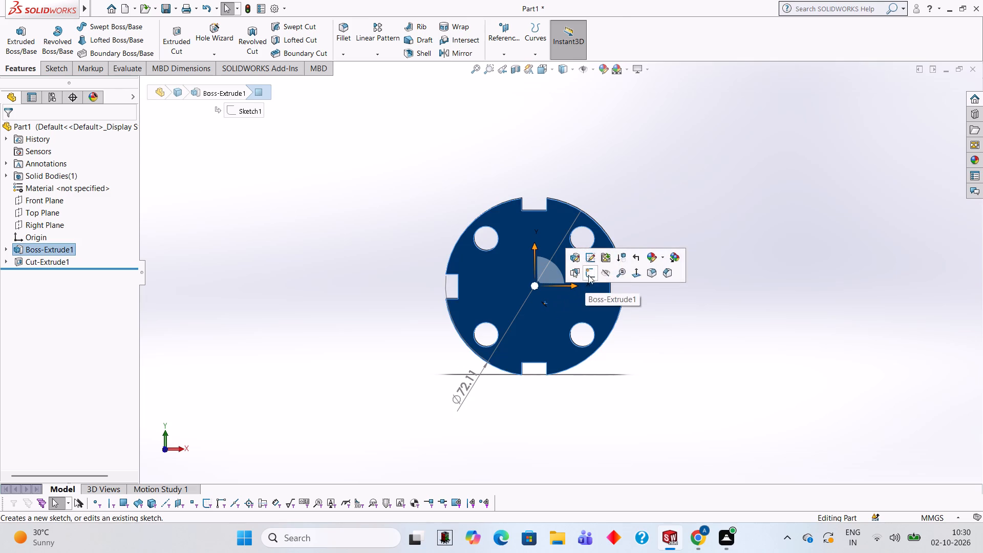
{"action": "left_click", "coordinate": [590, 272]}
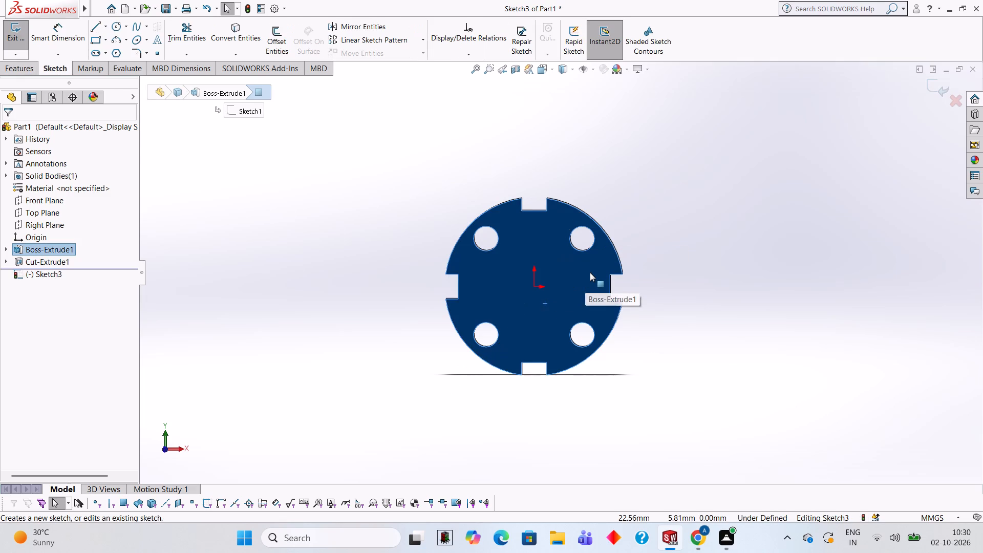
{"action": "key", "text": "ctrl+8"}
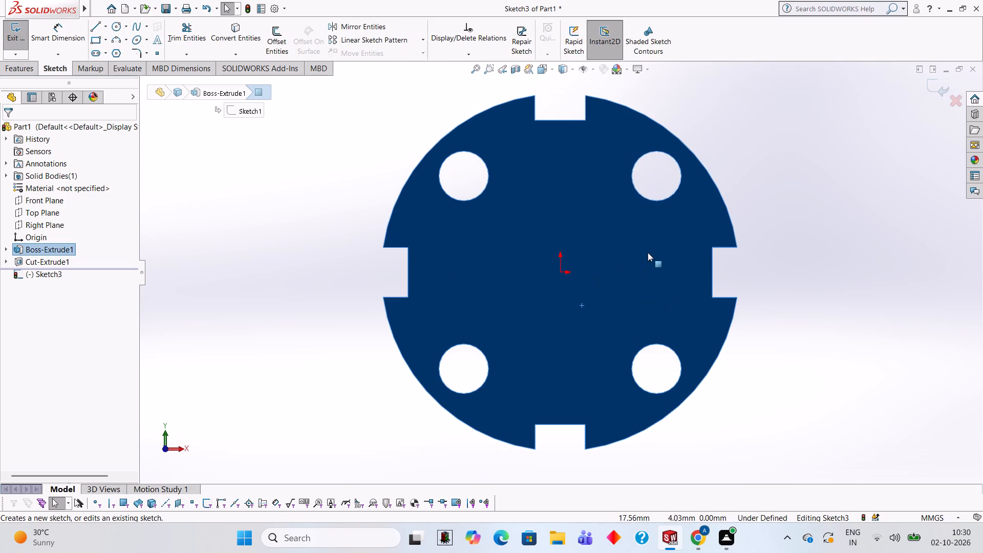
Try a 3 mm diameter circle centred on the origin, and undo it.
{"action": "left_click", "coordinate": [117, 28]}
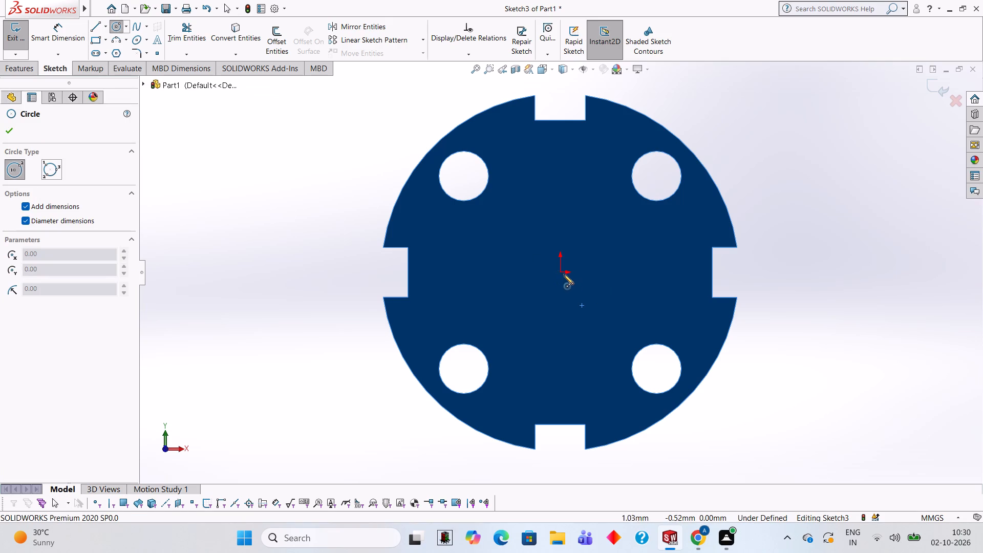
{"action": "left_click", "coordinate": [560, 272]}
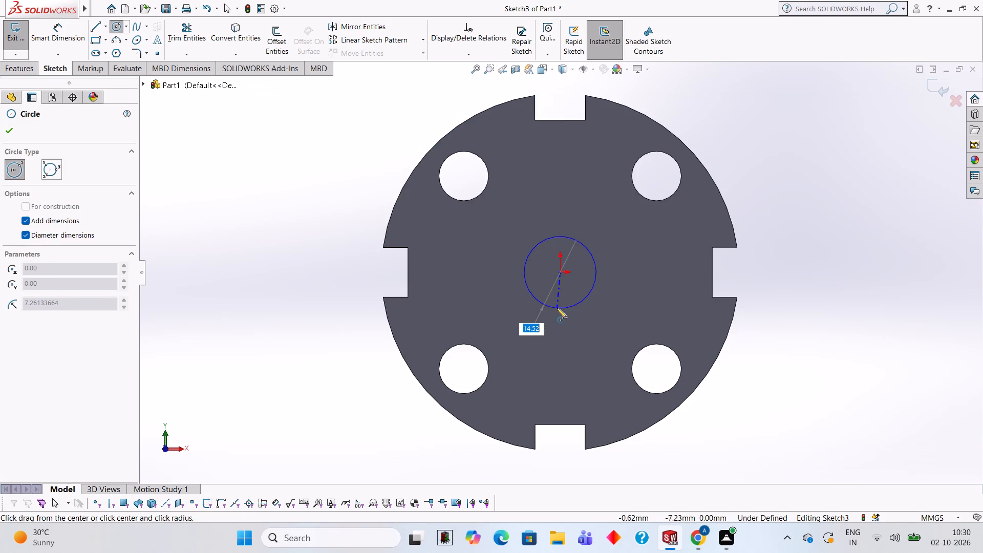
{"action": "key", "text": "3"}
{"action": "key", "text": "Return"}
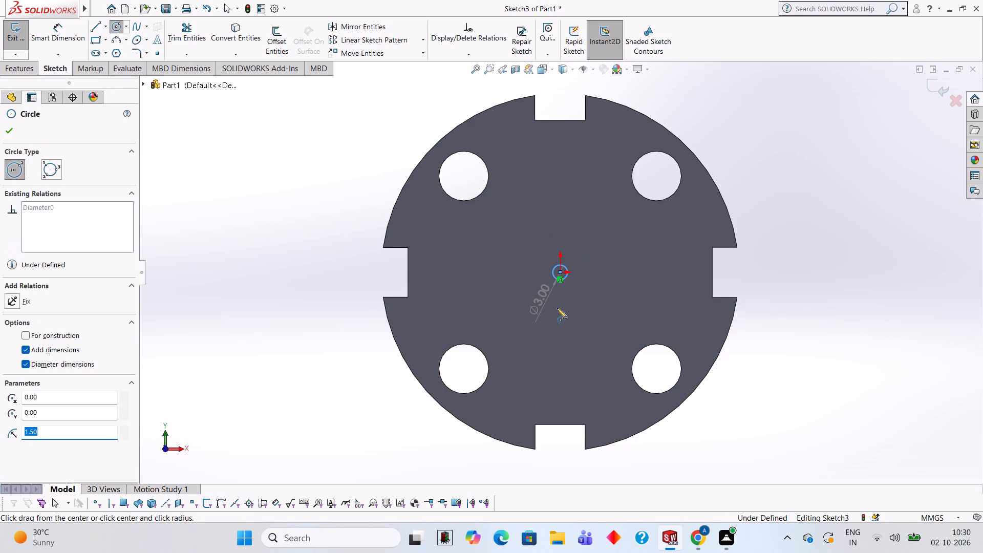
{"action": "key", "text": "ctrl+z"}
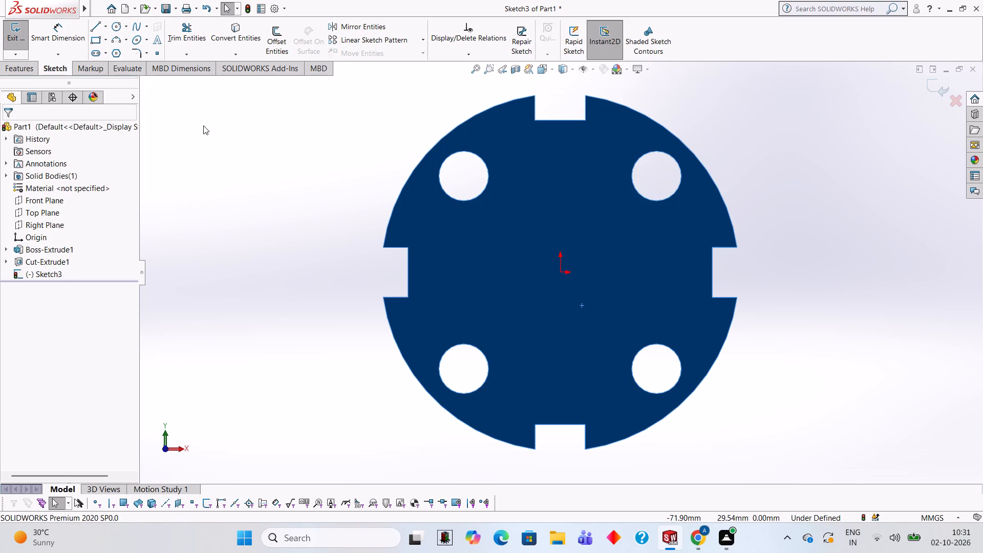
Sketch a 30 mm diameter circle centred on the origin.
{"action": "left_click", "coordinate": [115, 30]}
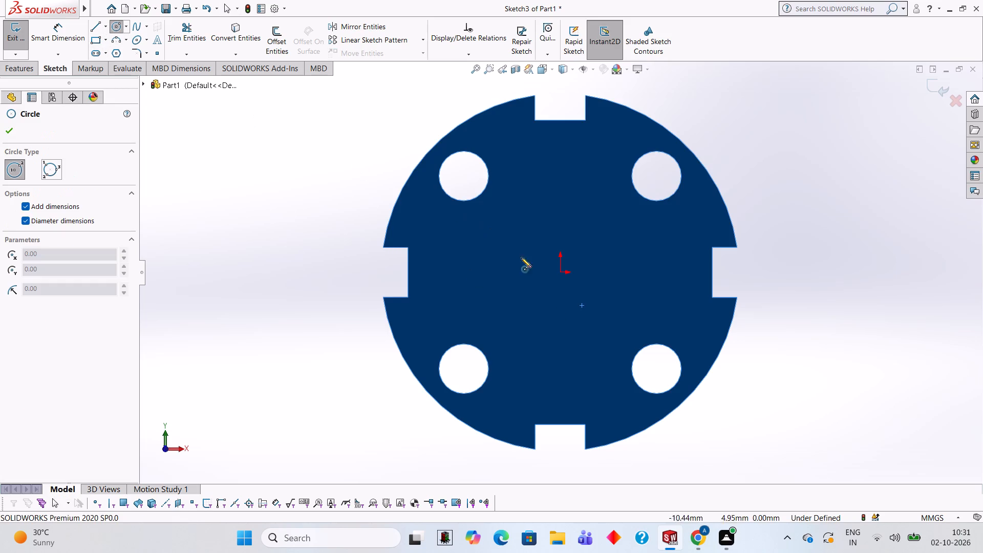
{"action": "left_click", "coordinate": [560, 273]}
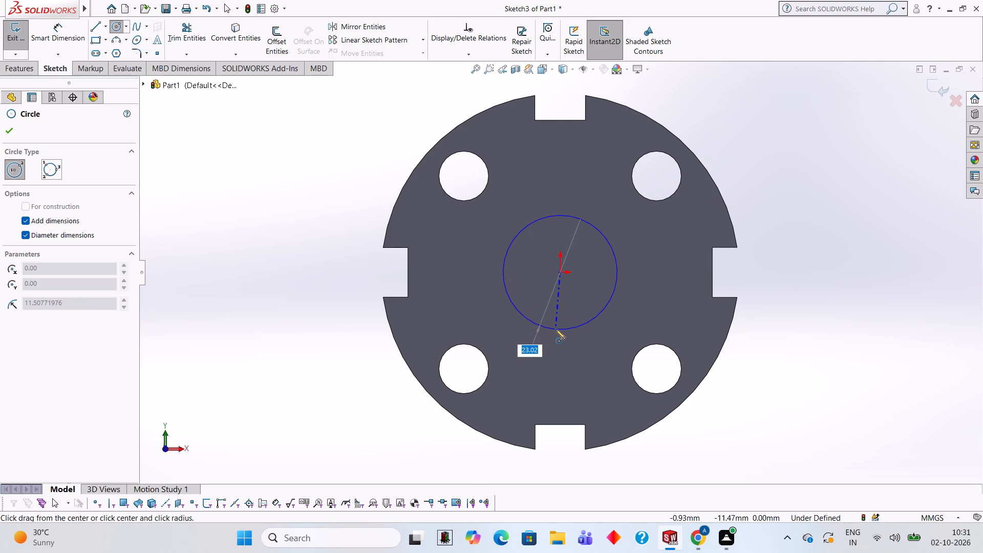
{"action": "type", "text": "30"}
{"action": "key", "text": "Return"}
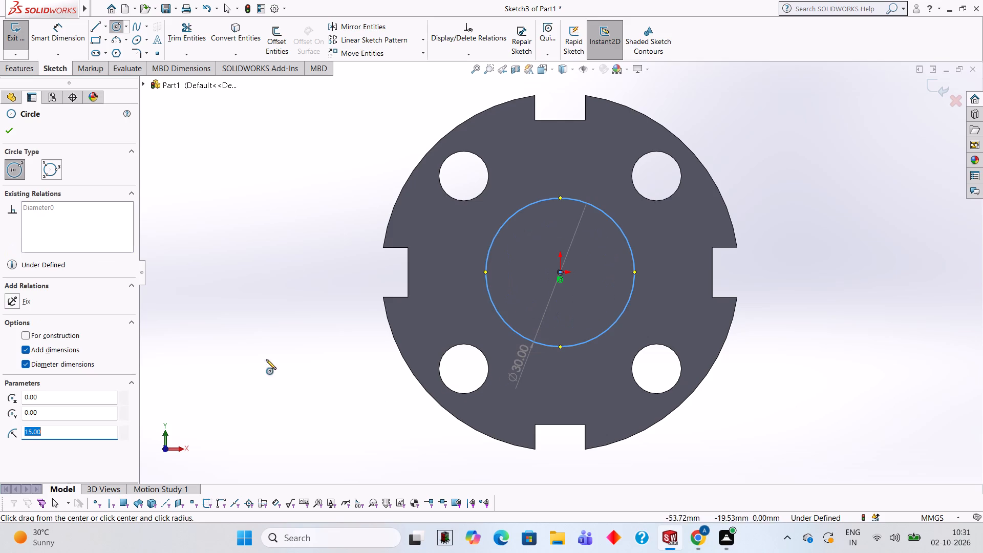
Extrude the central 30 mm circle outward from the disc as a merged boss with a blind depth of 30 mm.
{"action": "left_click", "coordinate": [26, 71]}
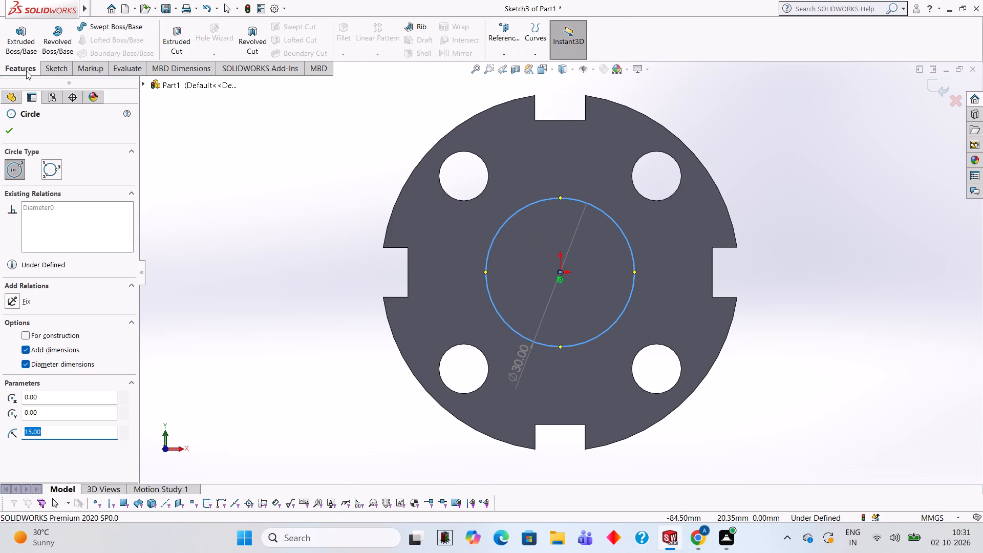
{"action": "left_click", "coordinate": [26, 40]}
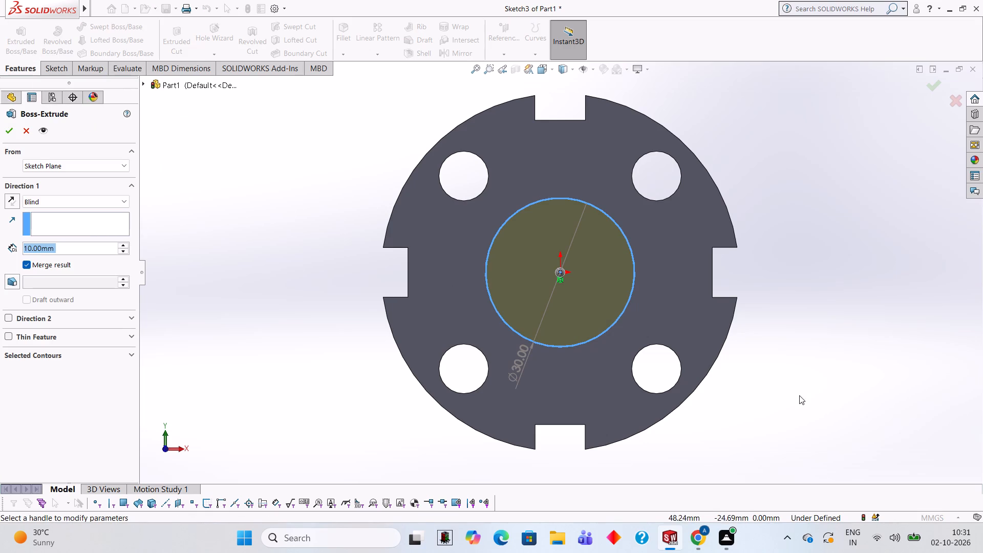
{"action": "middle_click_drag", "start_coordinate": [799, 395], "coordinate": [795, 252]}
{"action": "middle_click_drag", "start_coordinate": [752, 377], "coordinate": [760, 266]}
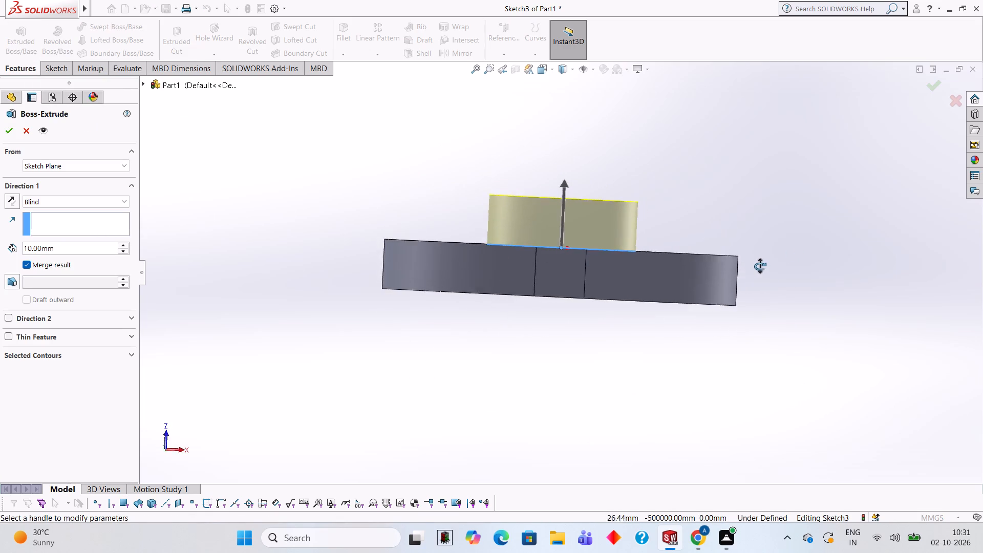
{"action": "middle_click_drag", "start_coordinate": [760, 266], "coordinate": [753, 259]}
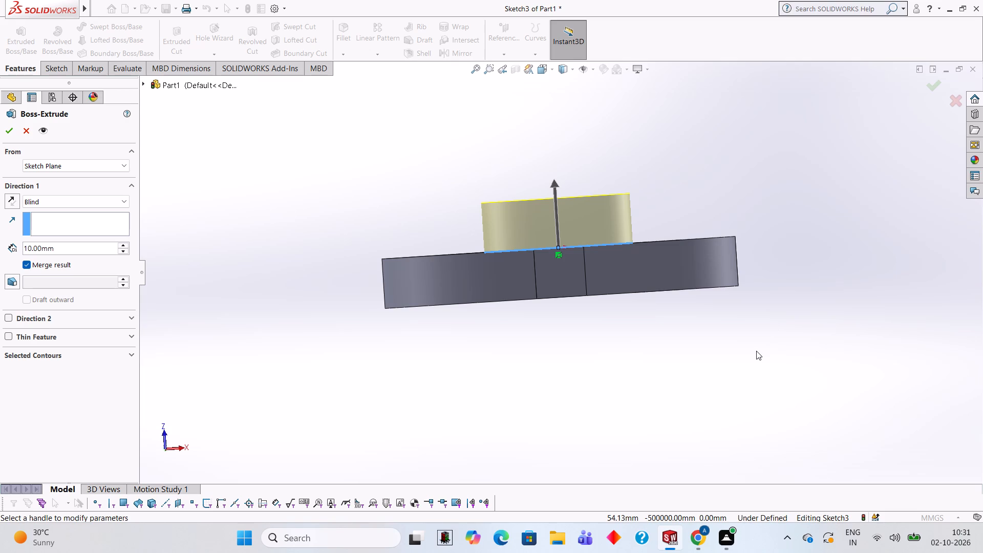
{"action": "left_click", "coordinate": [97, 250]}
{"action": "key", "text": "BackSpace"}
{"action": "key", "text": "BackSpace"}
{"action": "key", "text": "BackSpace"}
{"action": "key", "text": "BackSpace"}
{"action": "key", "text": "BackSpace"}
{"action": "key", "text": "BackSpace"}
{"action": "key", "text": "BackSpace"}
{"action": "type", "text": "30"}
{"action": "key", "text": "Return"}
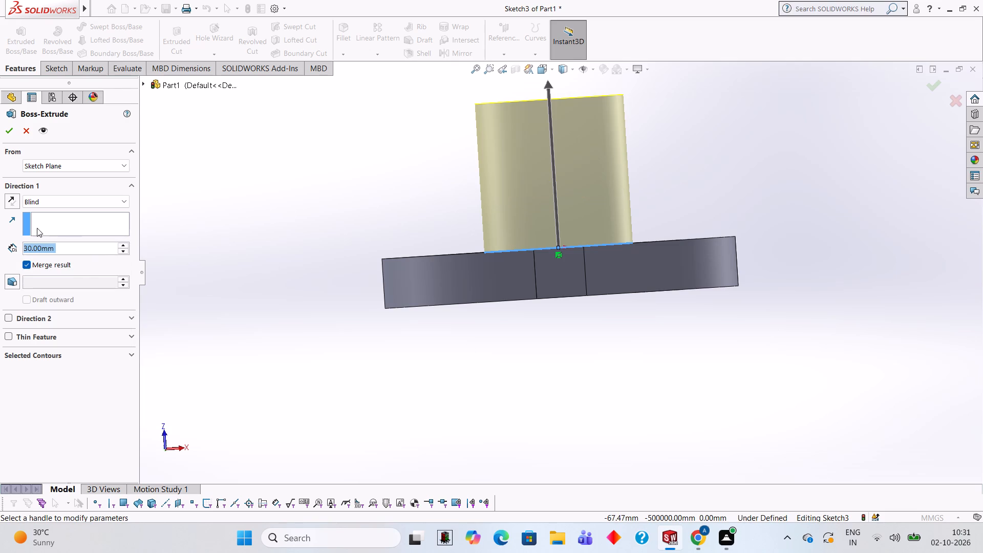
{"action": "left_click", "coordinate": [11, 133]}
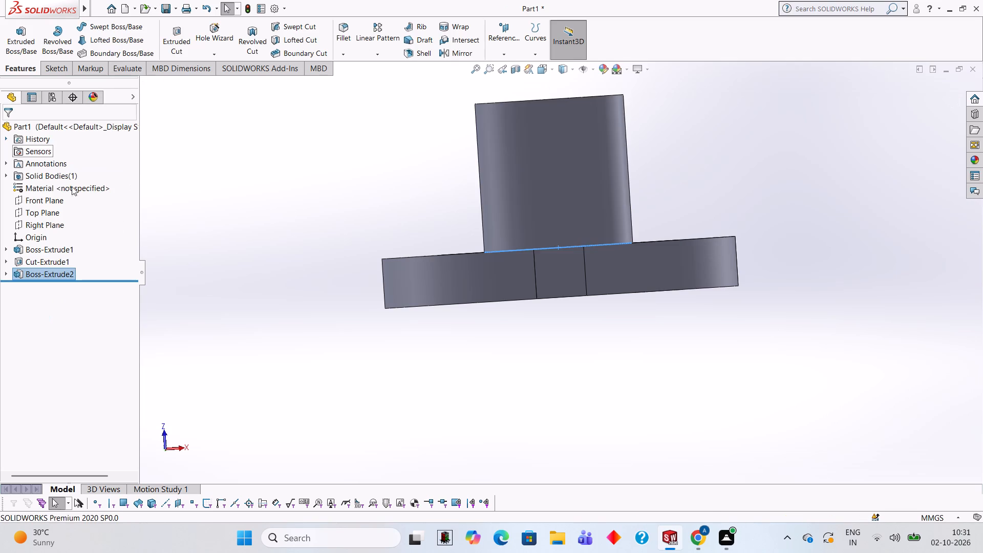
{"action": "left_click", "coordinate": [202, 220]}
Examine the disc and its central boss from the front, the back and at an angle.
{"action": "scroll", "coordinate": [211, 220], "scroll_direction": "up", "scroll_amount": 2}
{"action": "middle_click_drag", "start_coordinate": [252, 240], "coordinate": [290, 361]}
{"action": "scroll", "coordinate": [285, 339], "scroll_direction": "down", "scroll_amount": 1}
{"action": "middle_click_drag", "start_coordinate": [389, 239], "coordinate": [354, 363]}
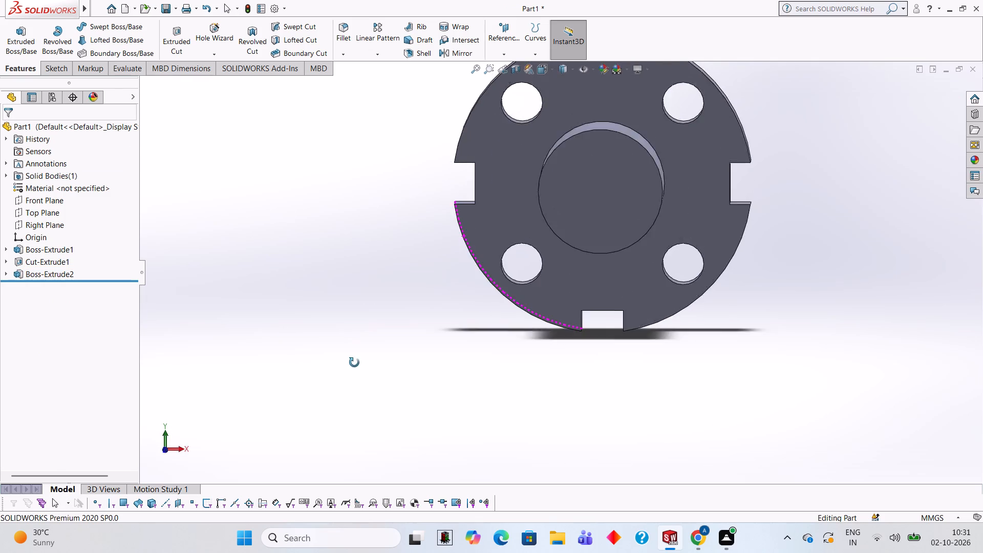
{"action": "middle_click_drag", "start_coordinate": [354, 363], "coordinate": [544, 294]}
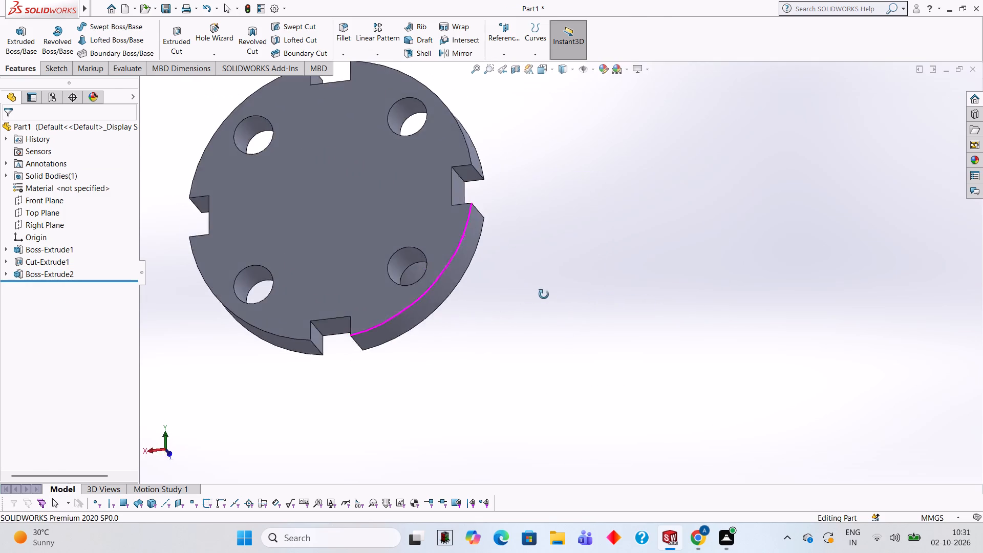
{"action": "middle_click_drag", "start_coordinate": [544, 294], "coordinate": [368, 302]}
{"action": "scroll", "coordinate": [377, 297], "scroll_direction": "up", "scroll_amount": 2}
{"action": "middle_click_drag", "start_coordinate": [783, 259], "coordinate": [767, 245]}
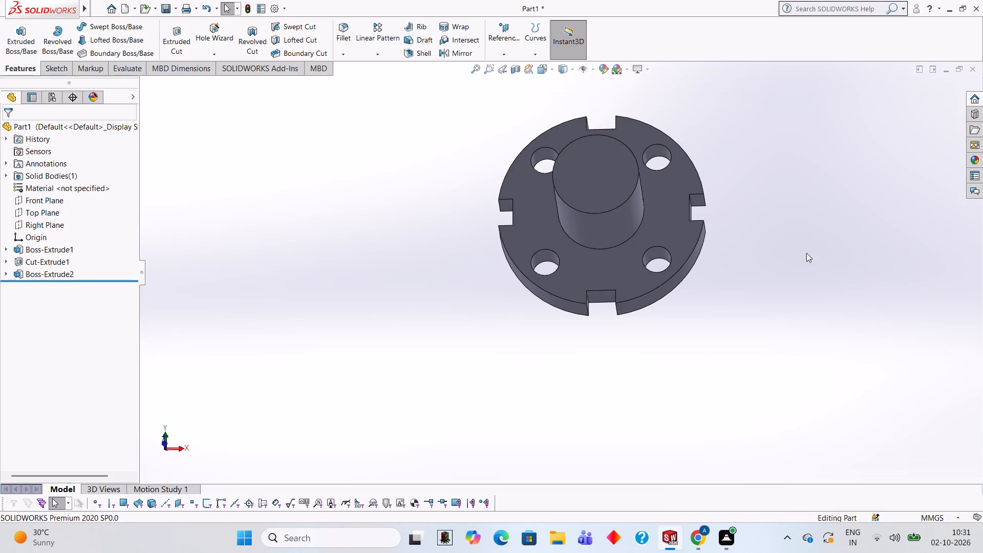
{"action": "scroll", "coordinate": [731, 136], "scroll_direction": "up", "scroll_amount": 2}
{"action": "scroll", "coordinate": [731, 141], "scroll_direction": "down", "scroll_amount": 1}
{"action": "scroll", "coordinate": [517, 228], "scroll_direction": "down", "scroll_amount": 1}
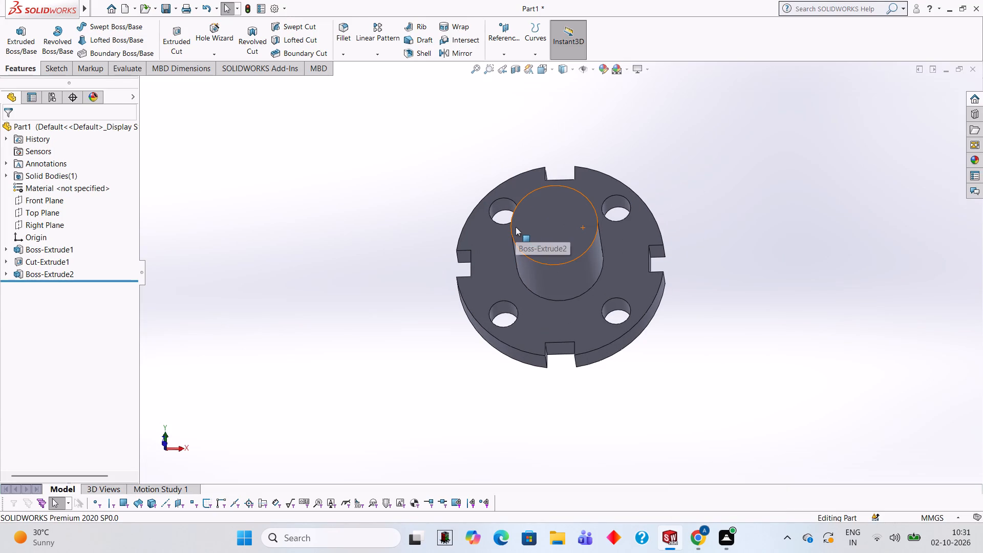
Start a sketch on the boss's flat end face, viewed straight on, and draw a 20 mm diameter circle centred on the origin.
{"action": "left_click", "coordinate": [545, 233]}
{"action": "left_click", "coordinate": [591, 204]}
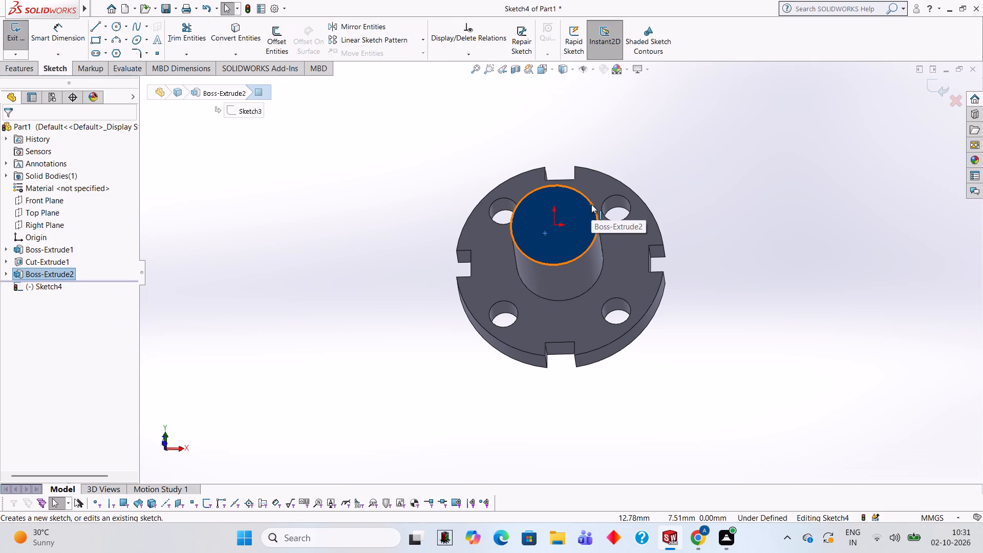
{"action": "key", "text": "ctrl+8"}
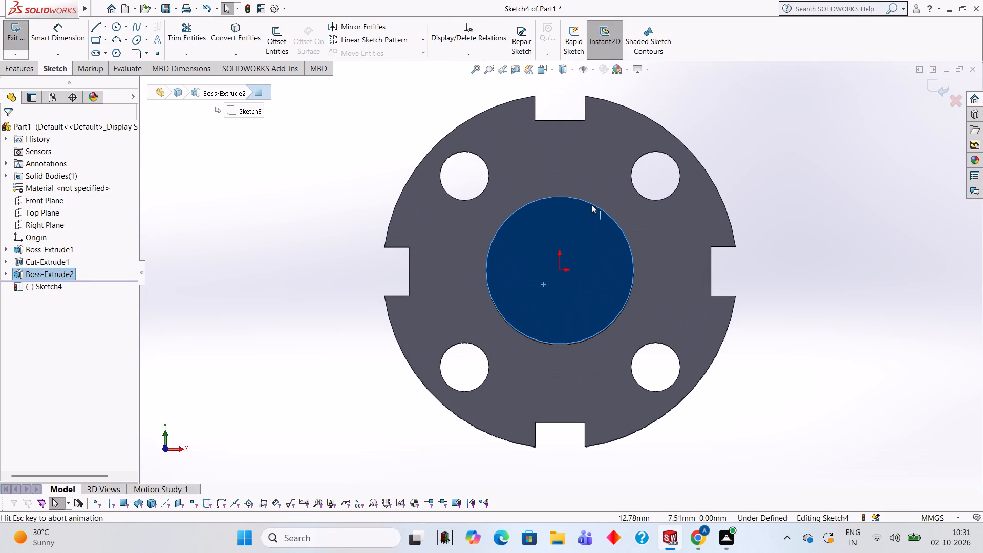
{"action": "left_click", "coordinate": [114, 27]}
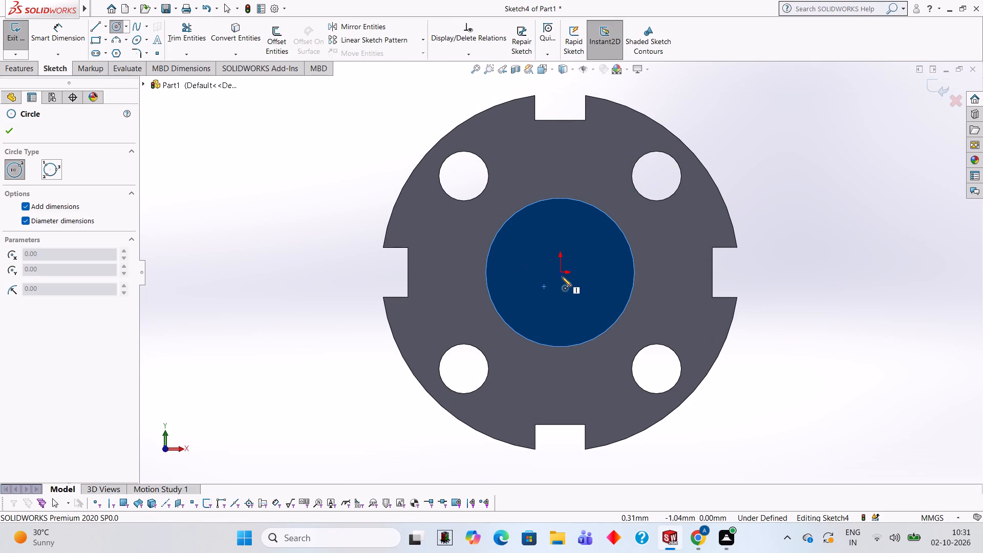
{"action": "left_click", "coordinate": [560, 272]}
{"action": "type", "text": "20"}
{"action": "key", "text": "Return"}
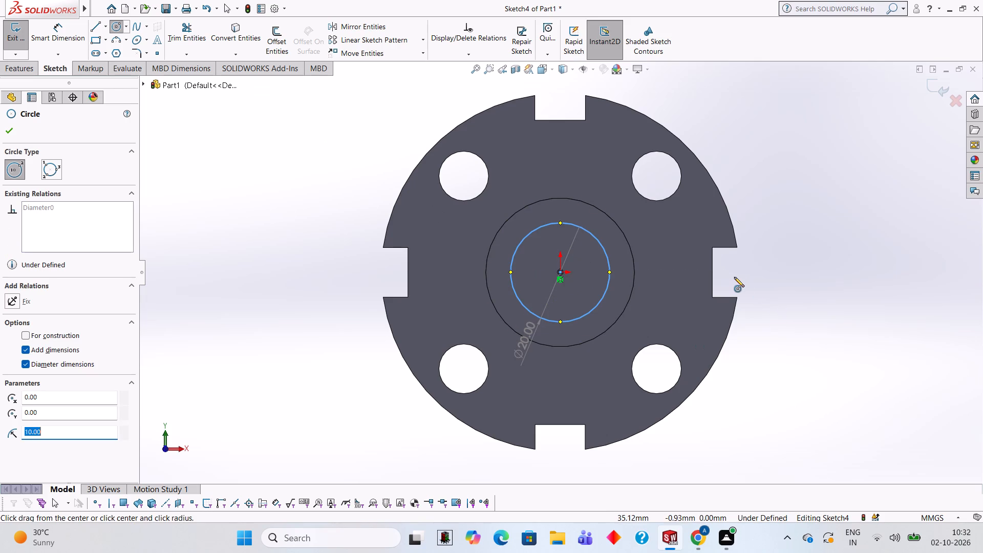
Cut-extrude the 20 mm circle into the boss with a blind depth of 30 mm.
{"action": "left_click", "coordinate": [25, 73]}
{"action": "left_click", "coordinate": [169, 38]}
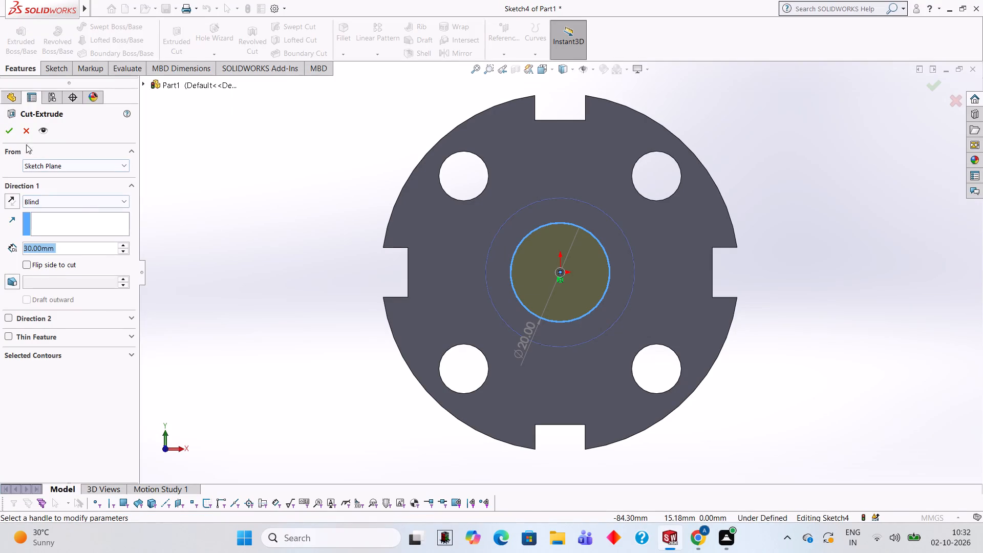
{"action": "left_click", "coordinate": [10, 134]}
{"action": "left_click", "coordinate": [235, 244]}
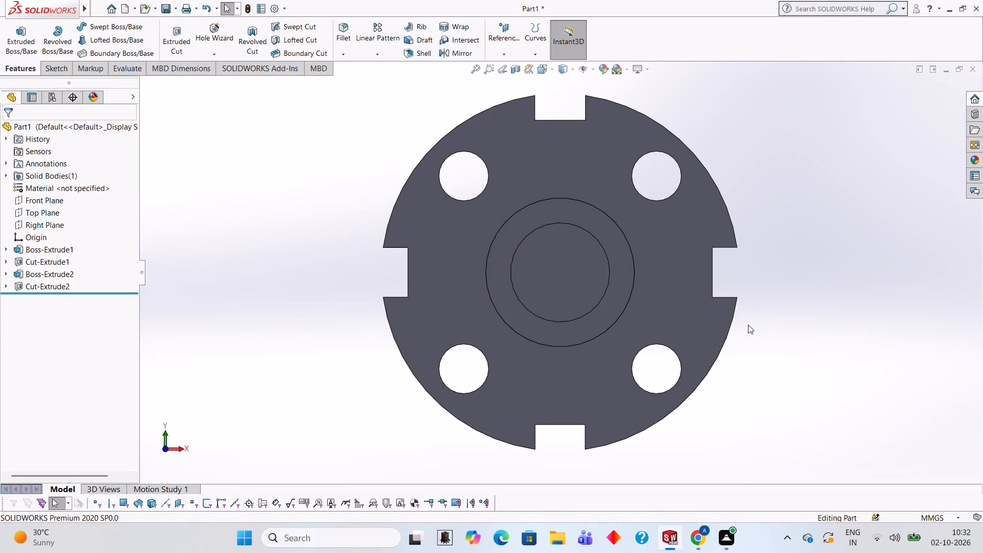
Examine the bored boss and both sides of the disc to check how far the central bore goes.
{"action": "scroll", "coordinate": [756, 332], "scroll_direction": "up", "scroll_amount": 2}
{"action": "middle_click_drag", "start_coordinate": [765, 309], "coordinate": [761, 188]}
{"action": "middle_click", "coordinate": [761, 188]}
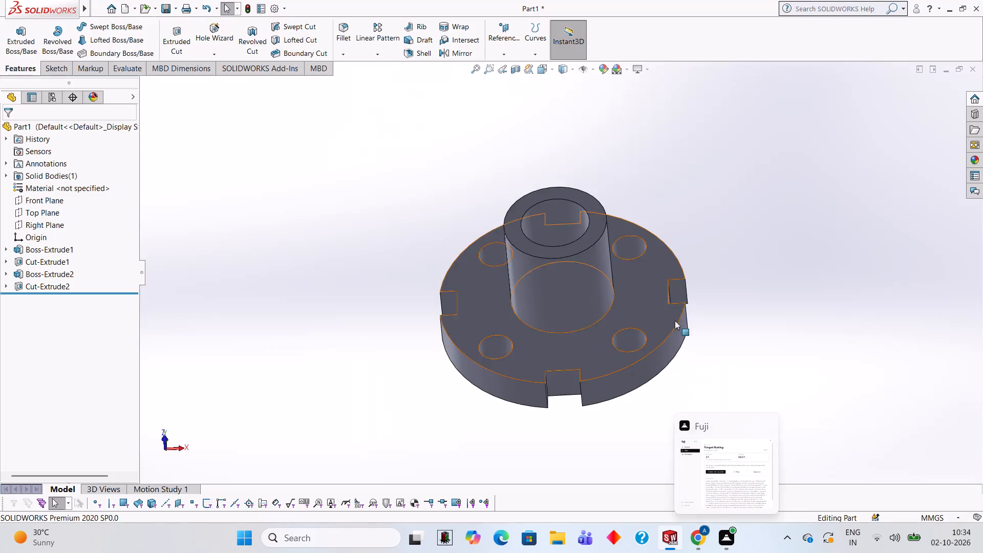
{"action": "scroll", "coordinate": [697, 323], "scroll_direction": "up", "scroll_amount": 2}
{"action": "middle_click_drag", "start_coordinate": [652, 379], "coordinate": [530, 401]}
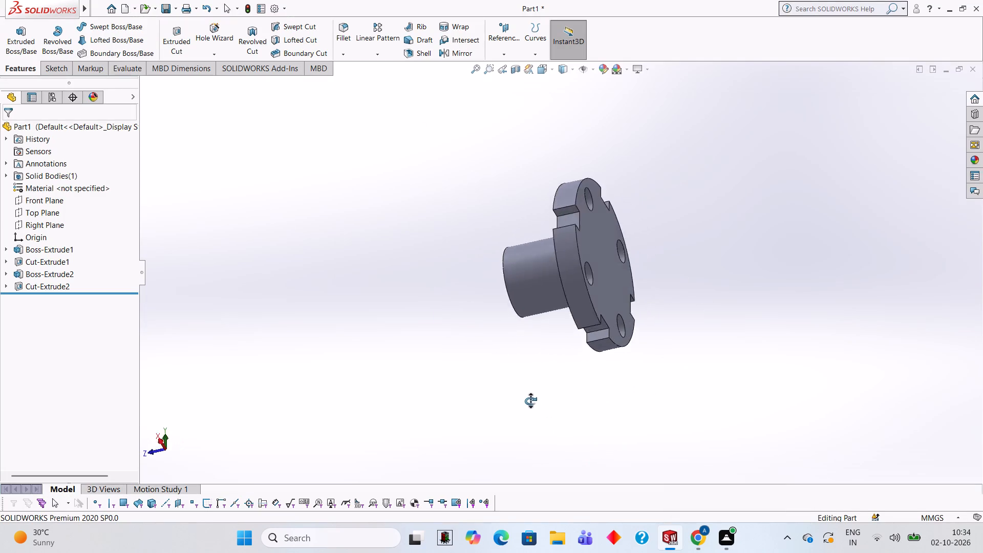
{"action": "middle_click_drag", "start_coordinate": [530, 401], "coordinate": [907, 410]}
{"action": "middle_click", "coordinate": [704, 418]}
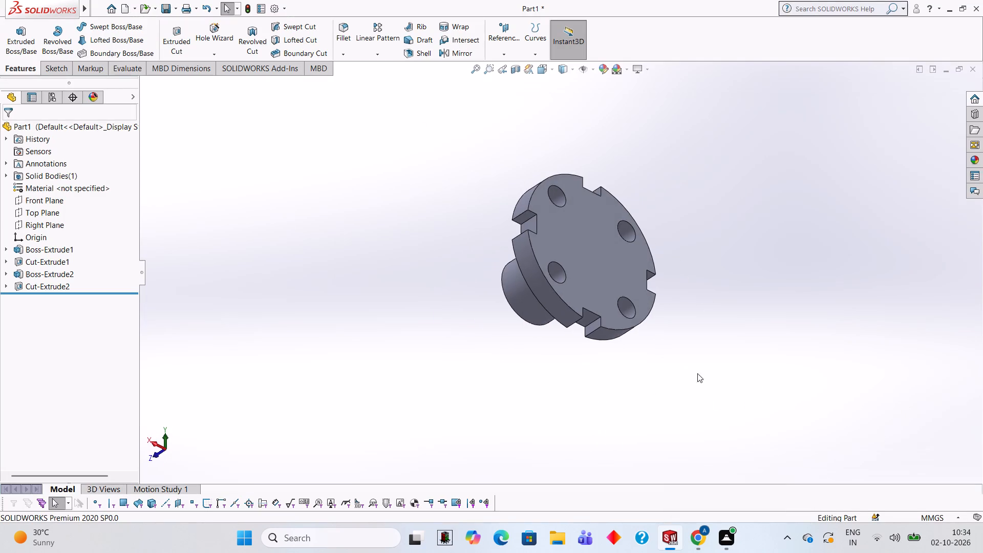
{"action": "middle_click_drag", "start_coordinate": [765, 282], "coordinate": [588, 389]}
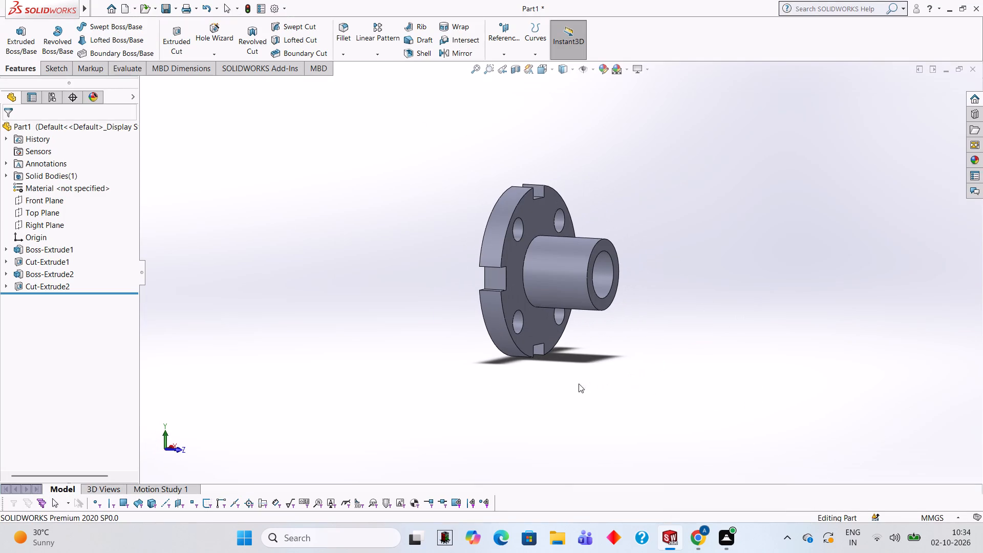
{"action": "middle_click_drag", "start_coordinate": [519, 369], "coordinate": [492, 368]}
{"action": "middle_click_drag", "start_coordinate": [769, 330], "coordinate": [740, 321]}
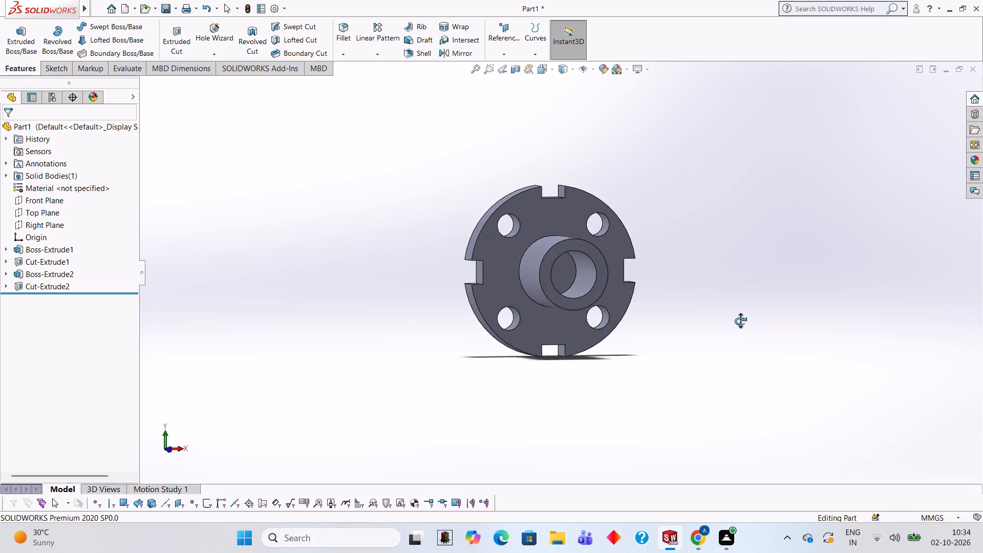
{"action": "middle_click_drag", "start_coordinate": [740, 321], "coordinate": [722, 316]}
{"action": "middle_click_drag", "start_coordinate": [727, 321], "coordinate": [778, 342]}
{"action": "middle_click_drag", "start_coordinate": [773, 342], "coordinate": [736, 339]}
Start a new sketch on the flat bottom face of the central bore, viewed straight on.
{"action": "left_click", "coordinate": [563, 269]}
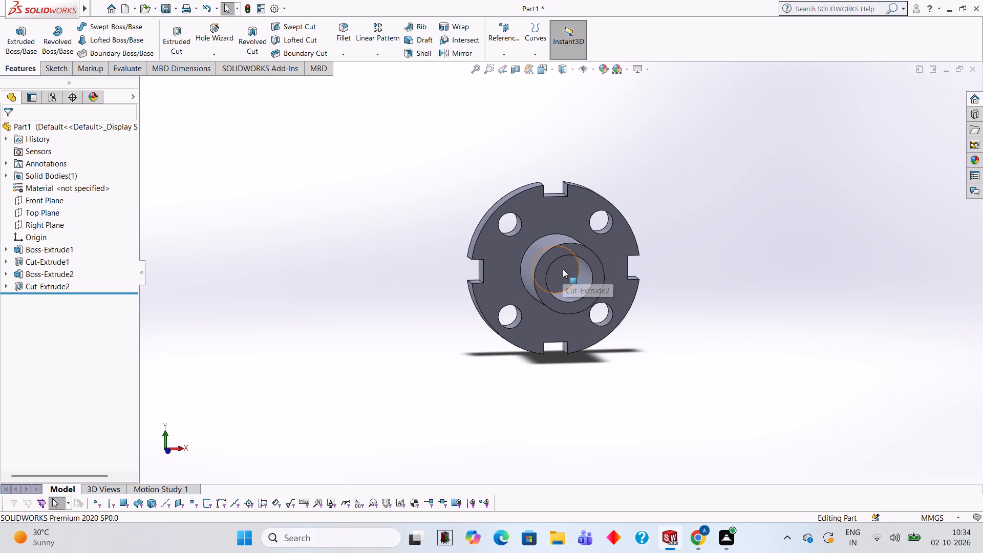
{"action": "left_click", "coordinate": [606, 241]}
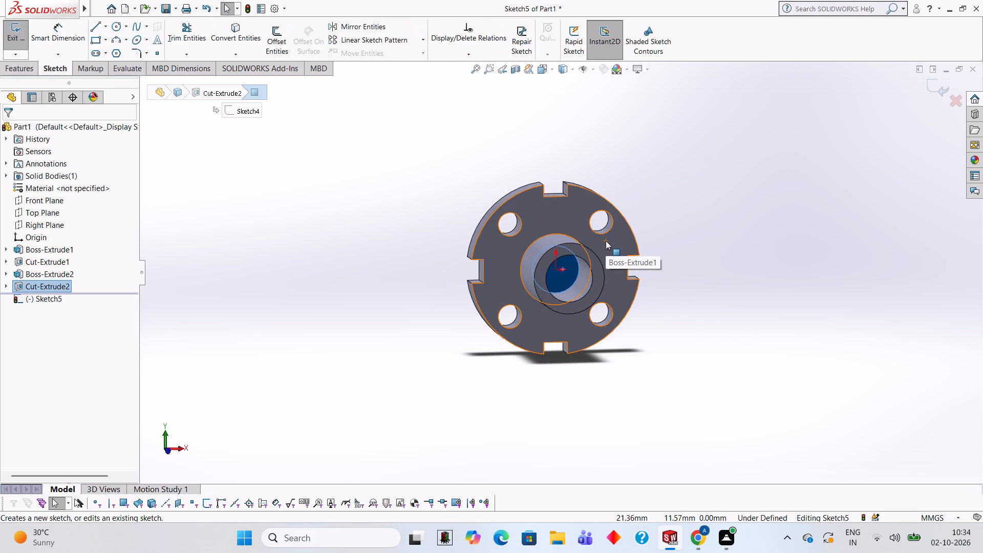
{"action": "key", "text": "8"}
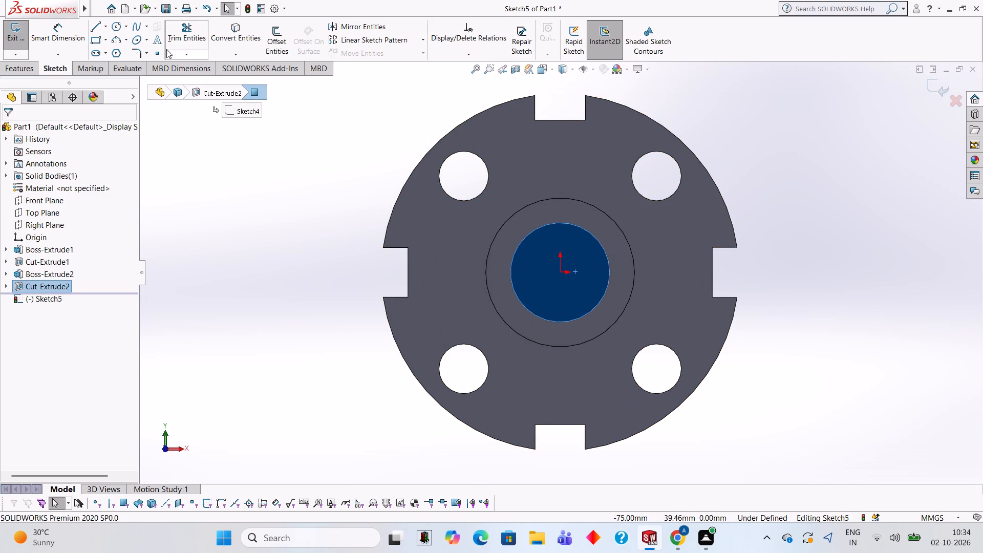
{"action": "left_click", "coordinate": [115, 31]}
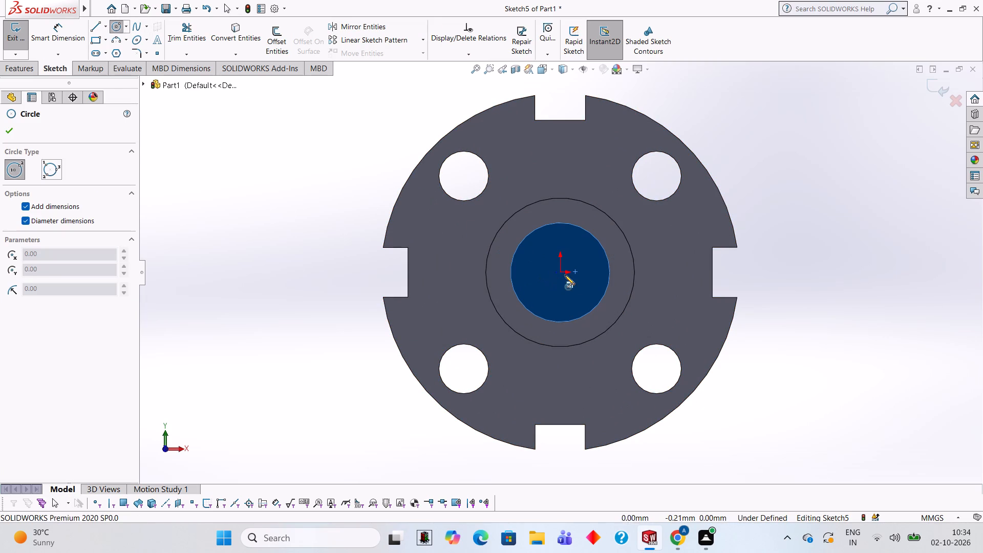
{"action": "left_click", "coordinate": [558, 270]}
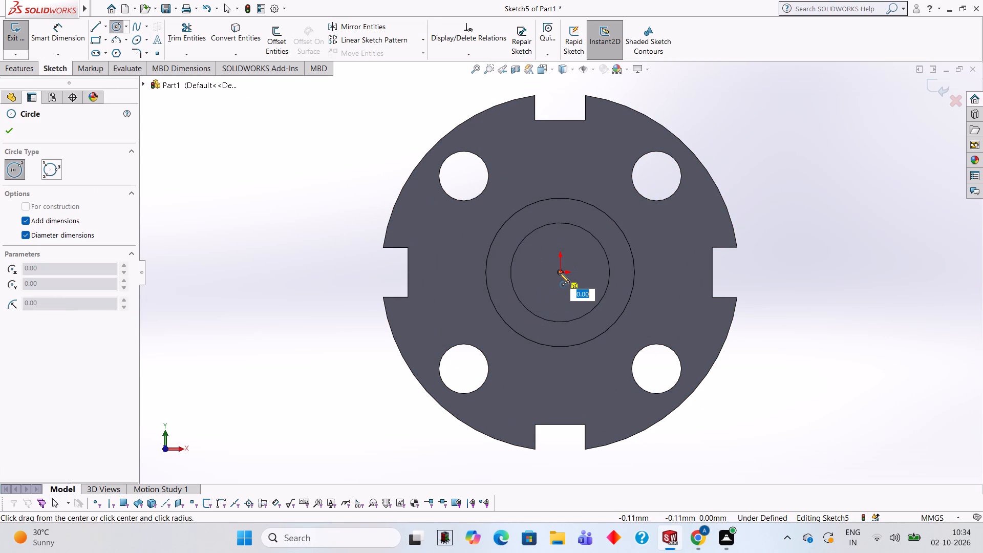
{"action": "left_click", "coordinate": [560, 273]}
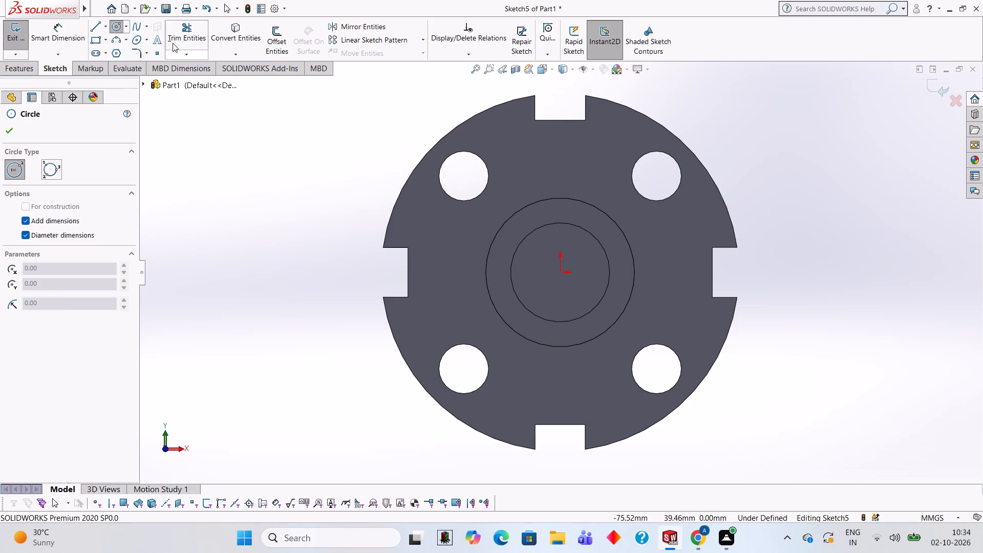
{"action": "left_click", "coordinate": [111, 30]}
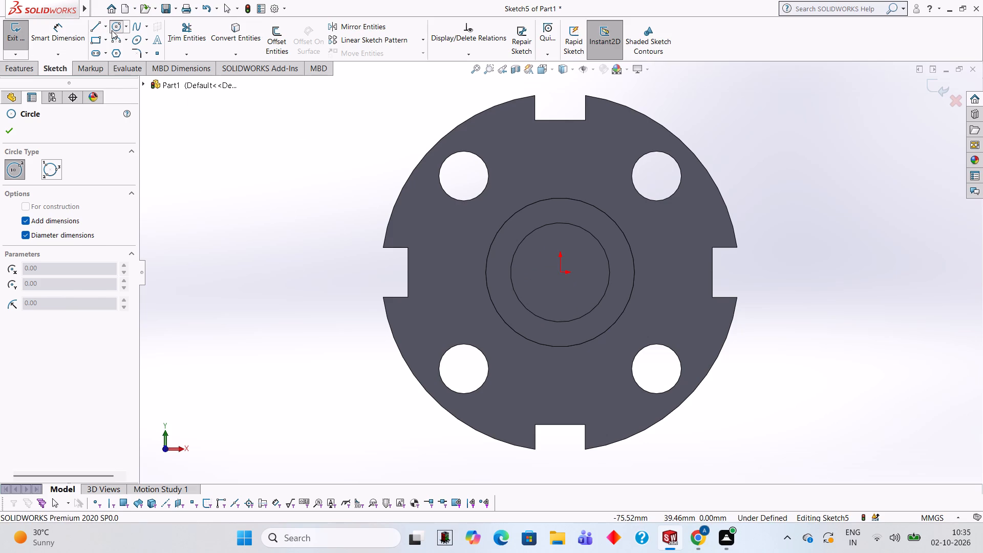
Sketch a 20 mm diameter circle centred on the origin.
{"action": "left_click", "coordinate": [112, 30]}
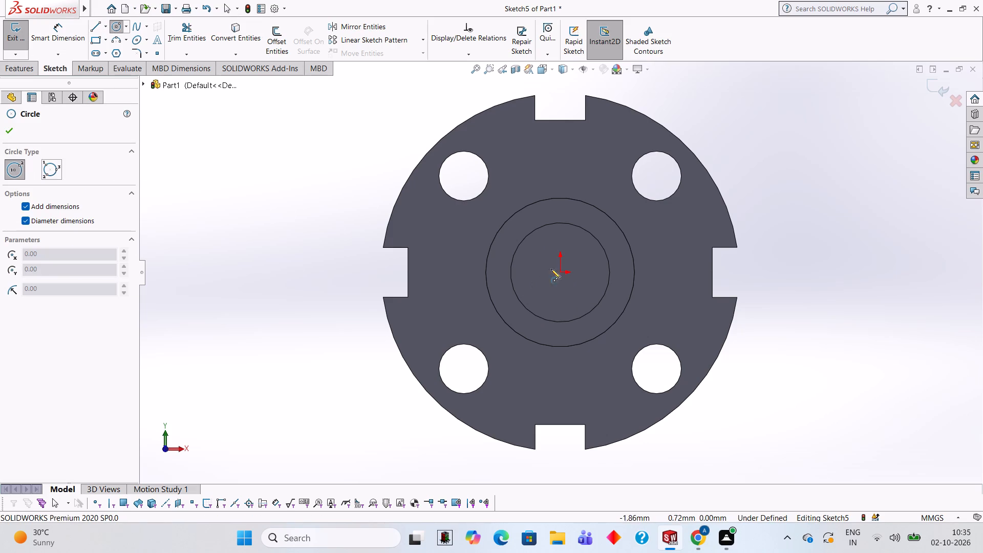
{"action": "left_click", "coordinate": [561, 272]}
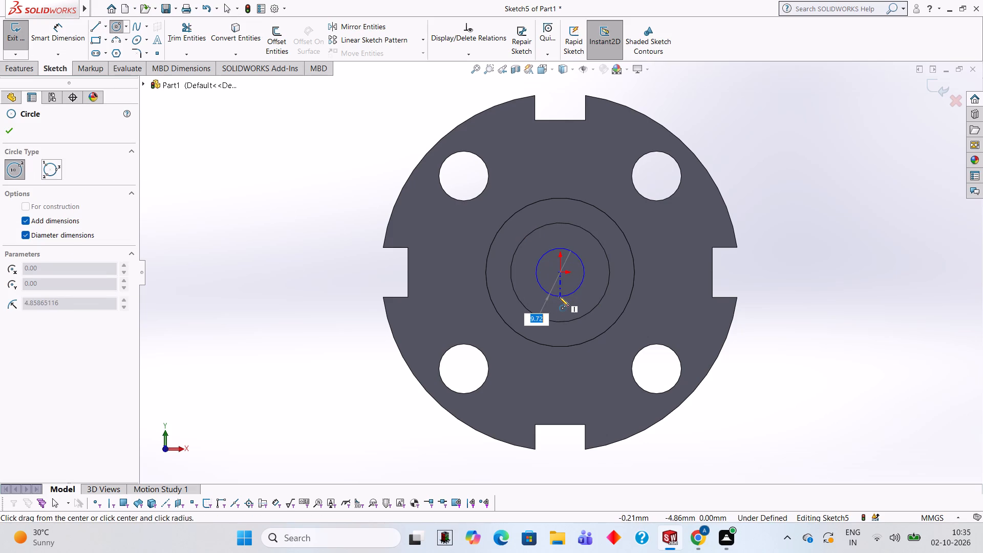
{"action": "type", "text": "20"}
{"action": "key", "text": "Return"}
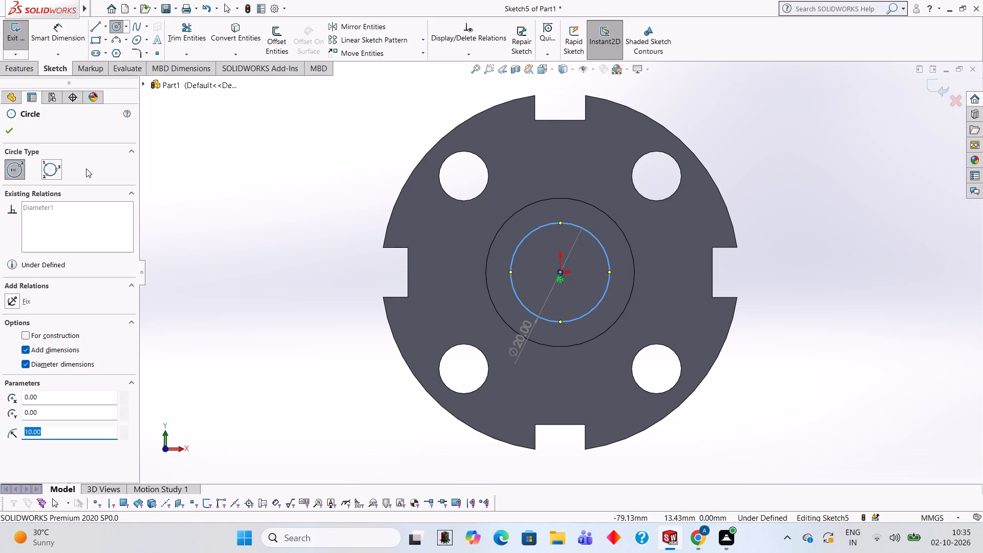
Cut-extrude the 20 mm circle through the disc with a blind depth of 30 mm.
{"action": "left_click", "coordinate": [20, 75]}
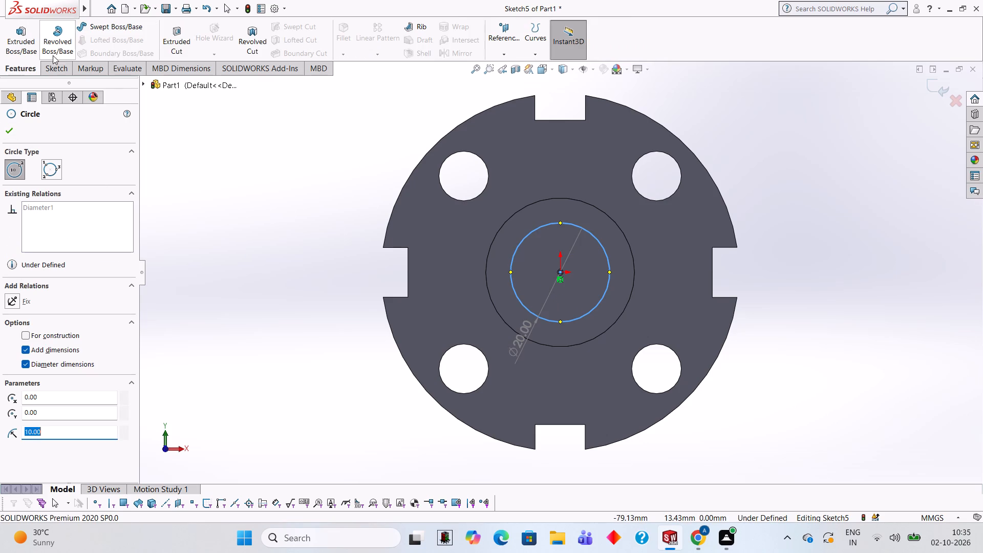
{"action": "left_click", "coordinate": [169, 42]}
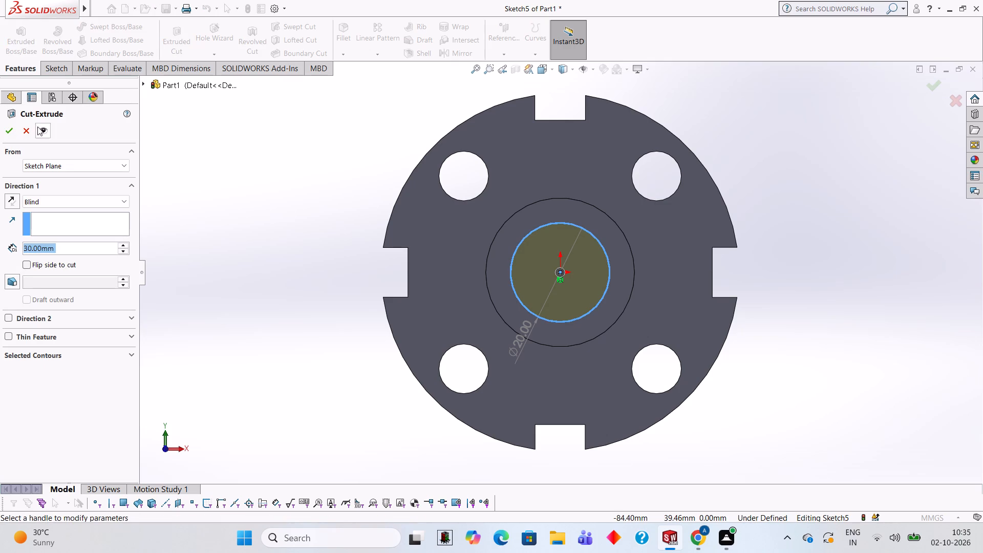
{"action": "left_click", "coordinate": [8, 129]}
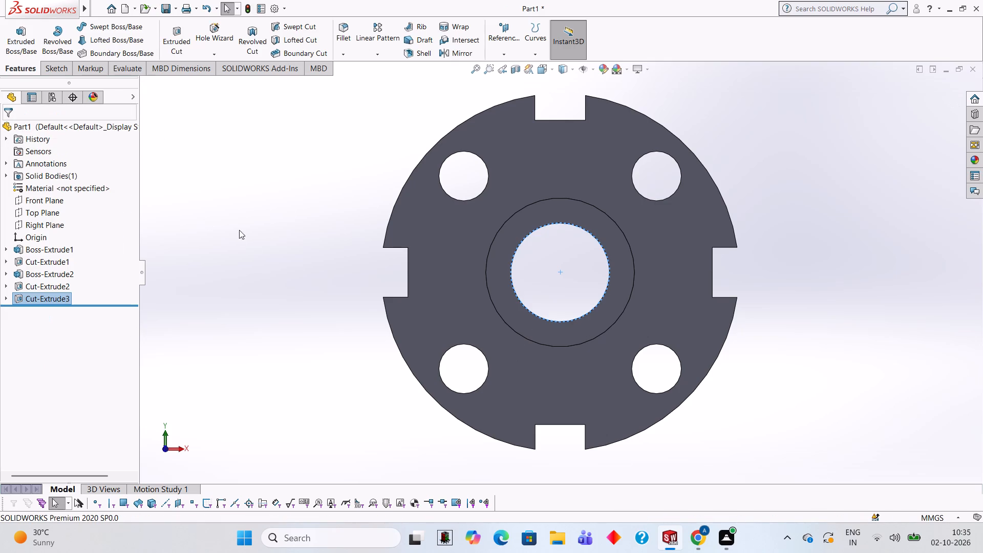
Examine the central bore from both sides of the part to check that it passes through the disc.
{"action": "left_click", "coordinate": [310, 258]}
{"action": "scroll", "coordinate": [338, 307], "scroll_direction": "up", "scroll_amount": 2}
{"action": "middle_click_drag", "start_coordinate": [431, 356], "coordinate": [651, 365]}
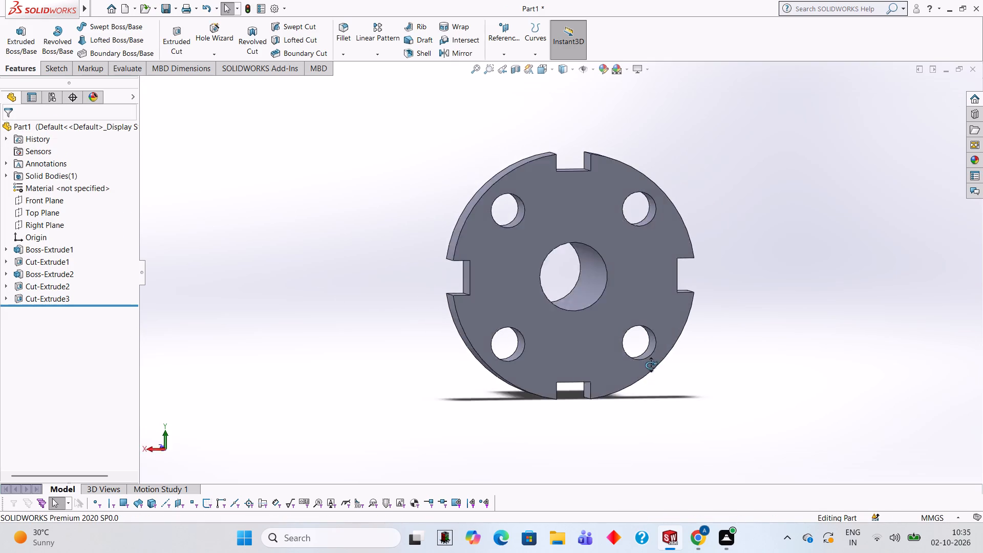
{"action": "middle_click_drag", "start_coordinate": [651, 365], "coordinate": [415, 240]}
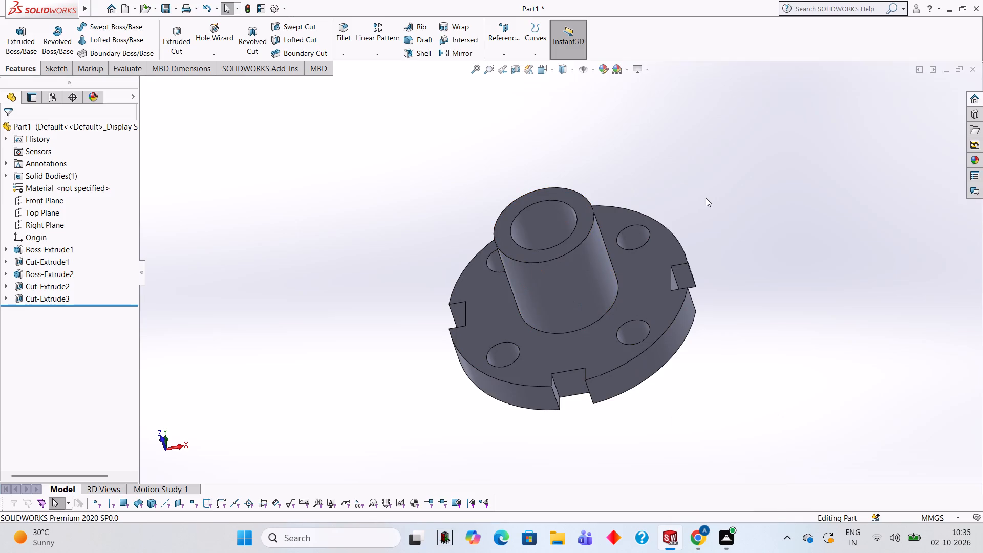
{"action": "middle_click_drag", "start_coordinate": [720, 237], "coordinate": [720, 315]}
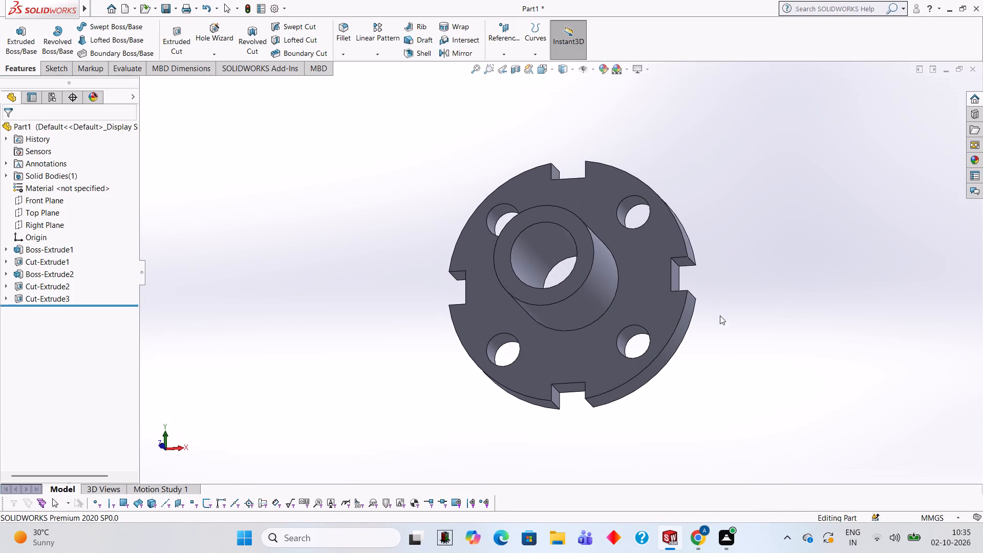
{"action": "middle_click_drag", "start_coordinate": [725, 199], "coordinate": [728, 207]}
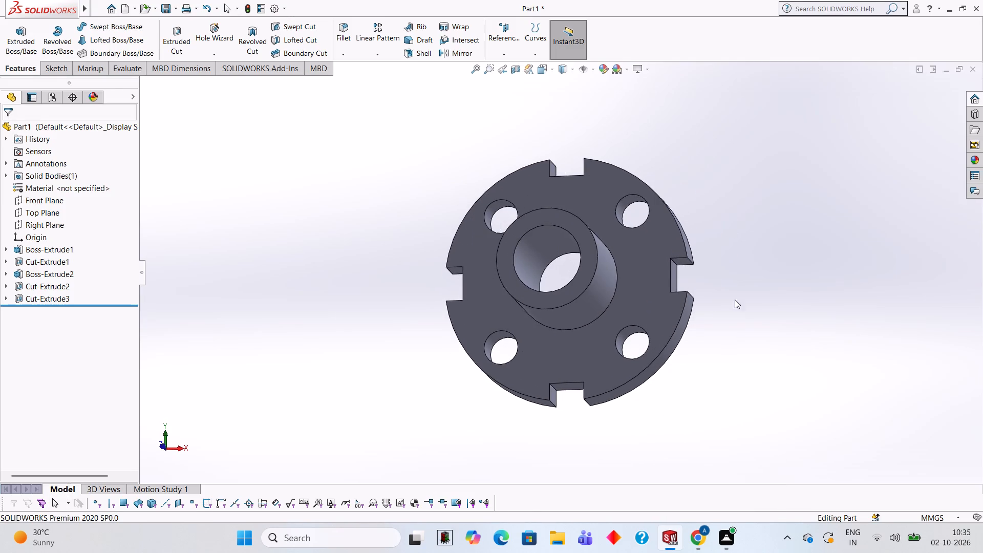
{"action": "middle_click_drag", "start_coordinate": [736, 329], "coordinate": [723, 300]}
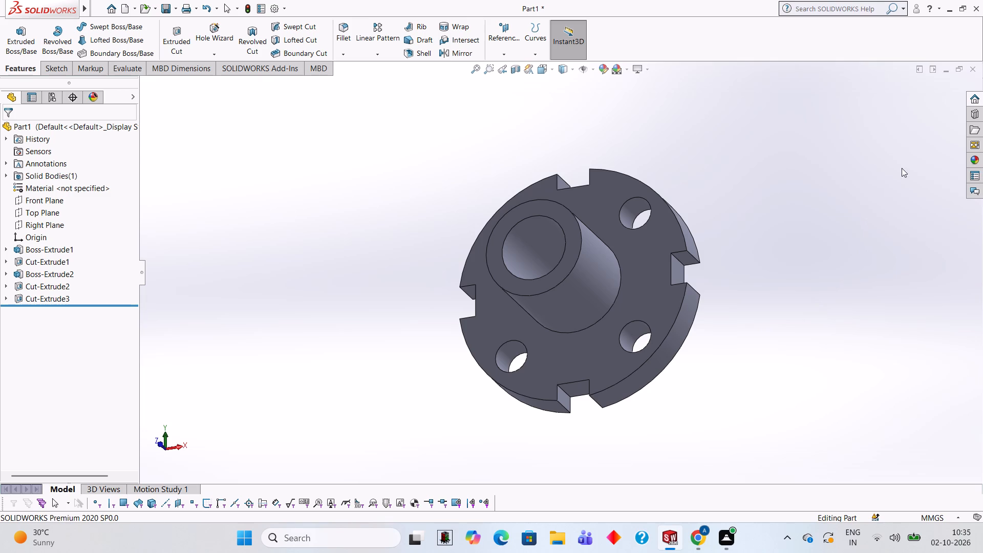
Apply the Blue LED appearance from the Lights category to the whole slotted disc feature.
{"action": "left_click", "coordinate": [973, 164]}
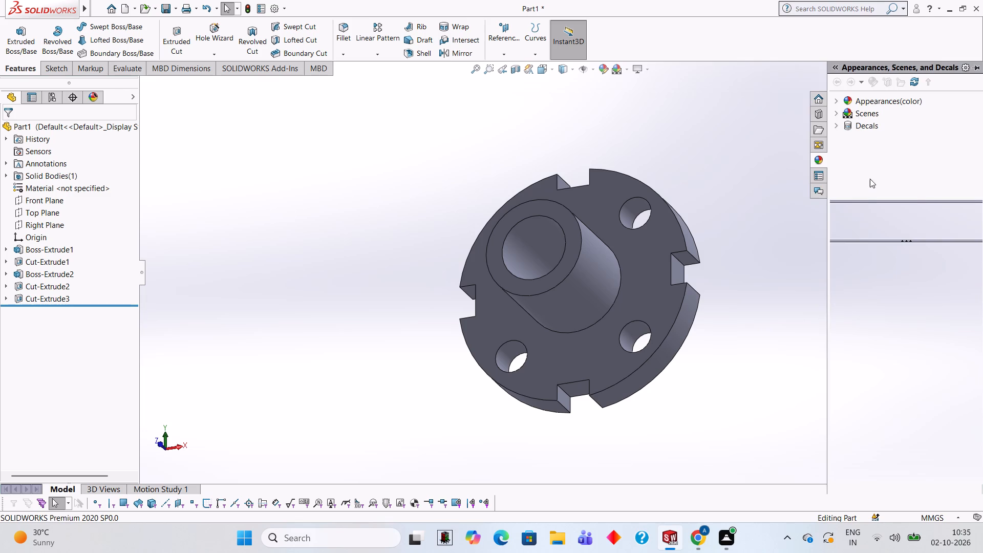
{"action": "left_click", "coordinate": [835, 102]}
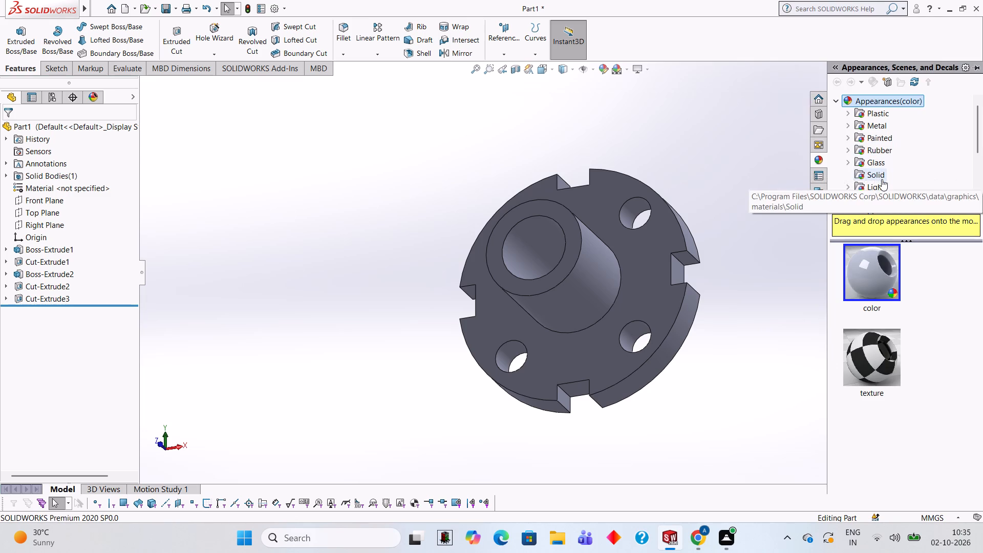
{"action": "left_click", "coordinate": [882, 183]}
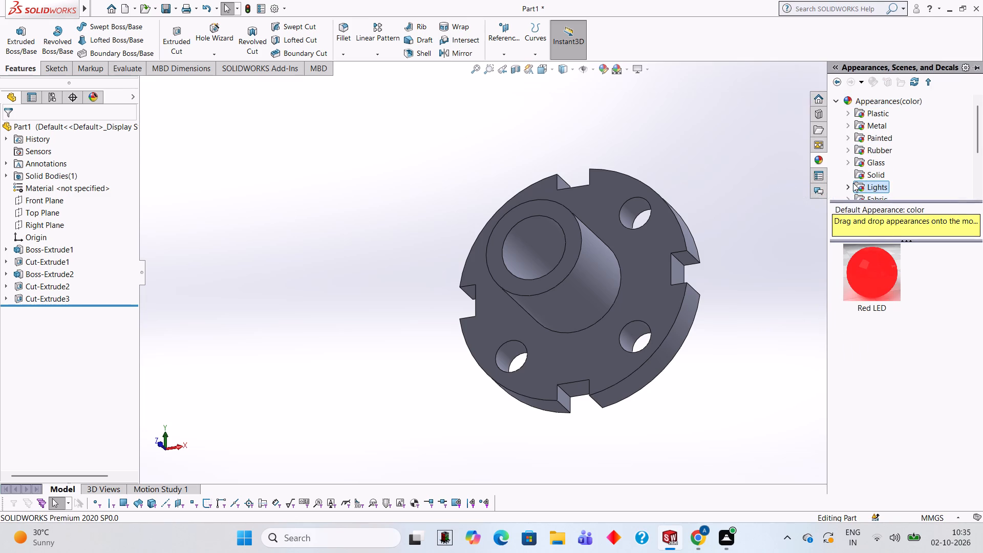
{"action": "left_click", "coordinate": [849, 182]}
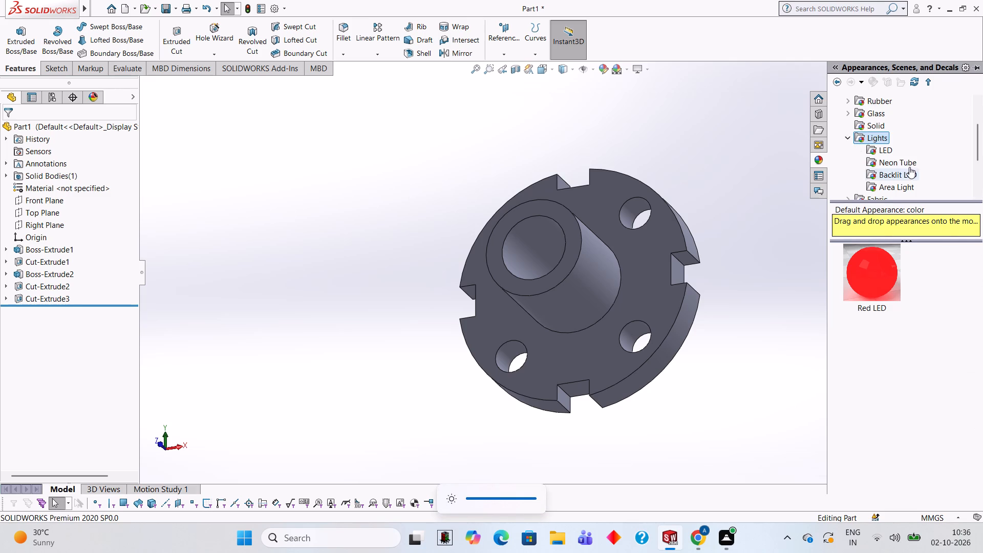
{"action": "left_click", "coordinate": [881, 148]}
{"action": "left_click_drag", "start_coordinate": [871, 348], "coordinate": [683, 265]}
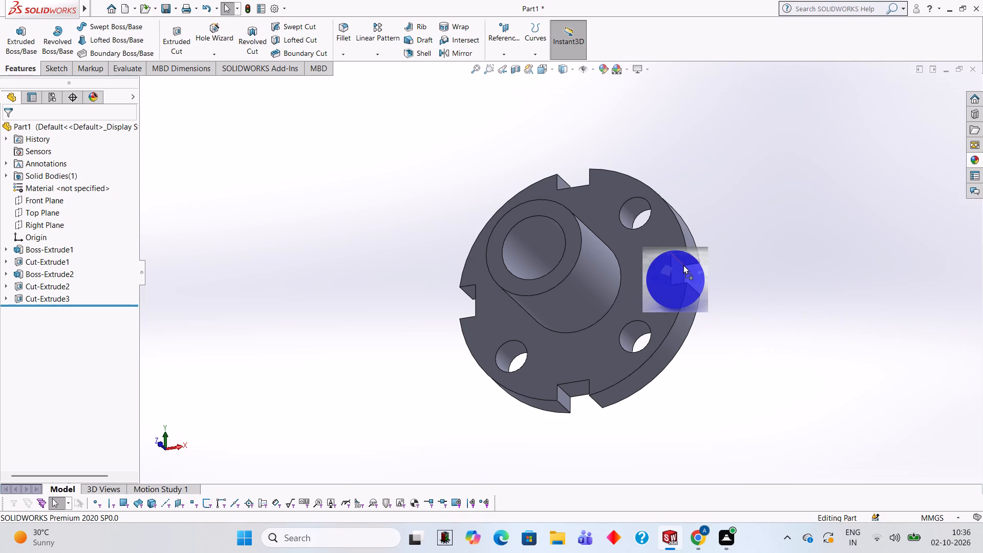
{"action": "left_click_drag", "start_coordinate": [683, 265], "coordinate": [677, 256]}
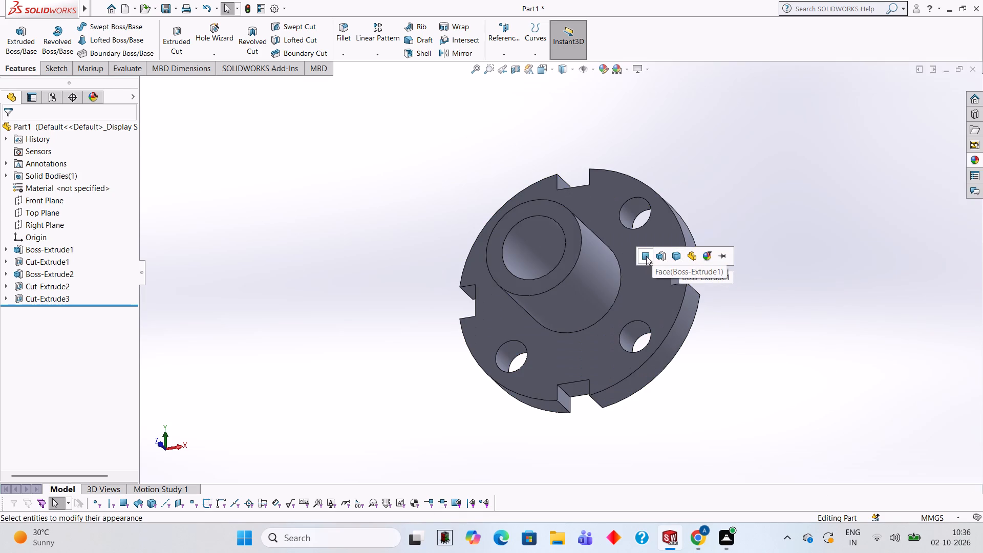
{"action": "left_click", "coordinate": [654, 257]}
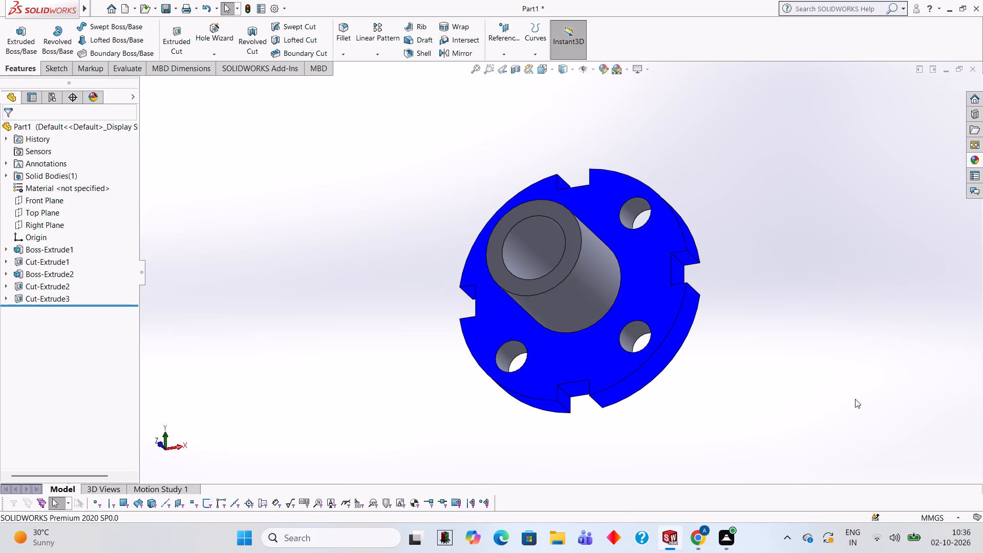
Apply the Yellow LED appearance to the inside of the central bore.
{"action": "left_click", "coordinate": [977, 159]}
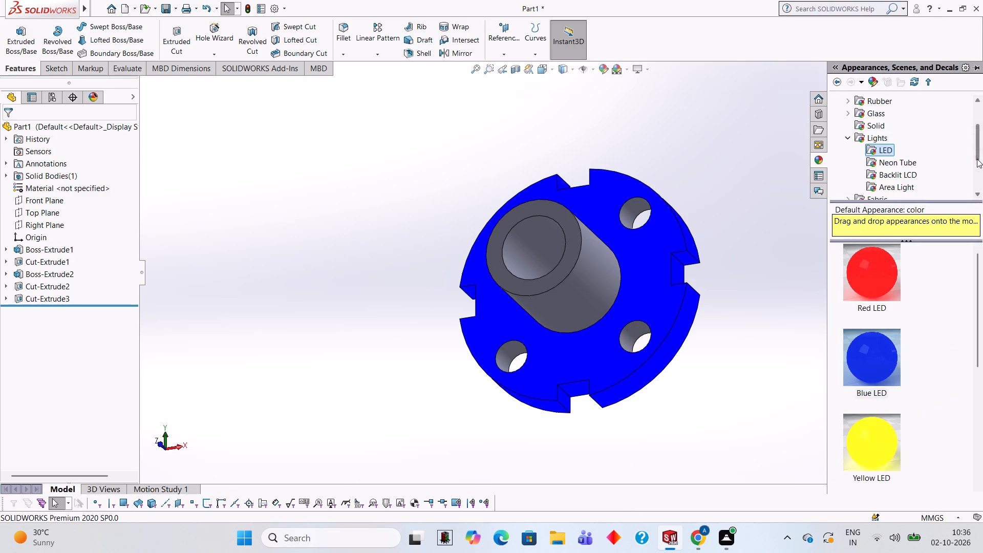
{"action": "left_click_drag", "start_coordinate": [874, 435], "coordinate": [543, 227]}
{"action": "left_click", "coordinate": [543, 227]}
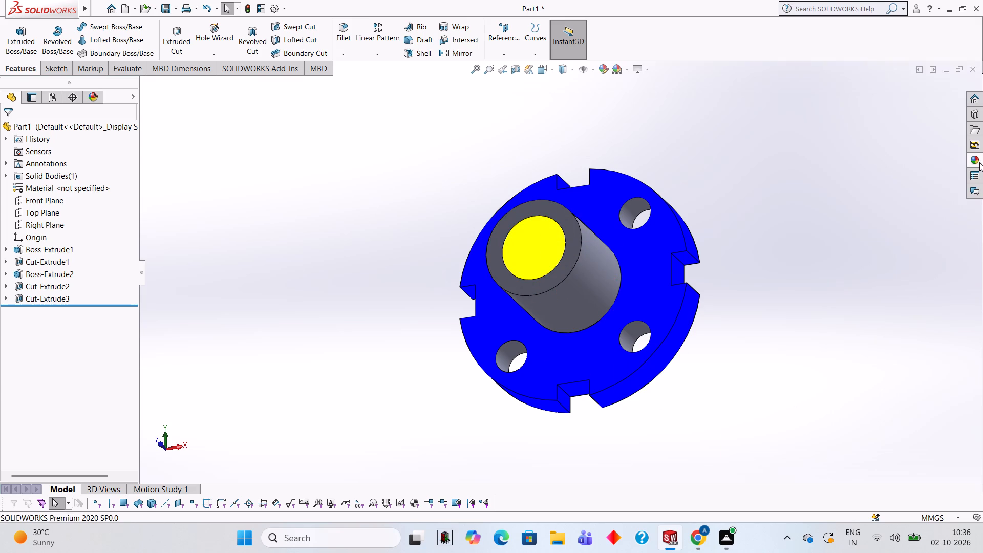
Apply the Red LED appearance to the whole cylindrical boss, including its annular end face.
{"action": "left_click", "coordinate": [979, 162]}
{"action": "left_click_drag", "start_coordinate": [891, 268], "coordinate": [557, 282]}
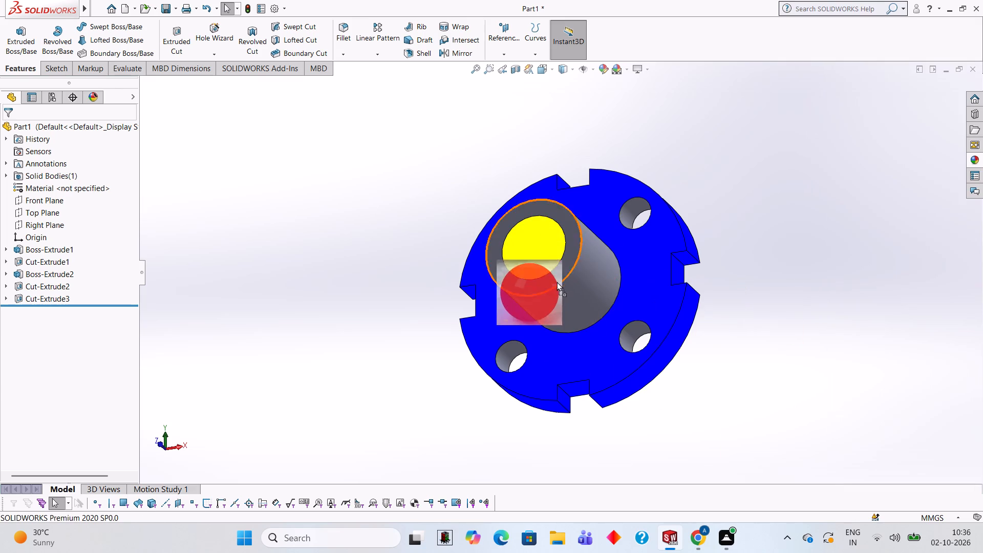
{"action": "left_click_drag", "start_coordinate": [557, 282], "coordinate": [589, 285]}
{"action": "left_click", "coordinate": [589, 285]}
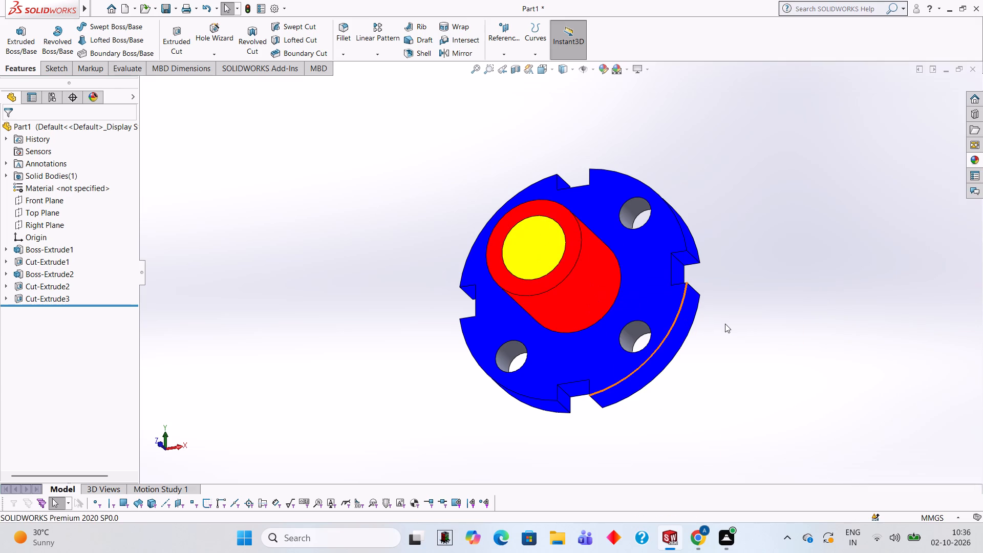
Apply the Yellow LED appearance to only the floor face of the disc's slot on the positive X side.
{"action": "middle_click_drag", "start_coordinate": [746, 237], "coordinate": [730, 265]}
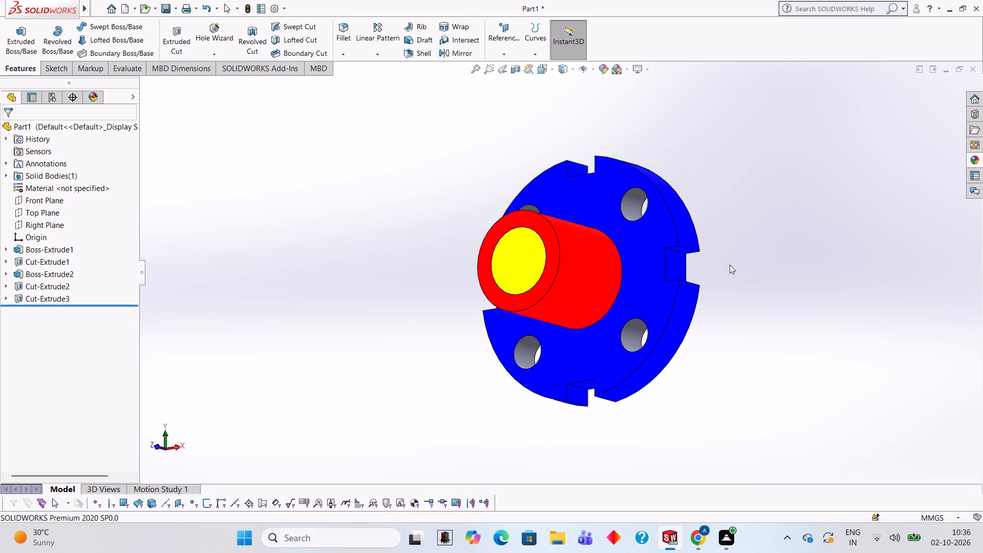
{"action": "scroll", "coordinate": [657, 200], "scroll_direction": "down", "scroll_amount": 1}
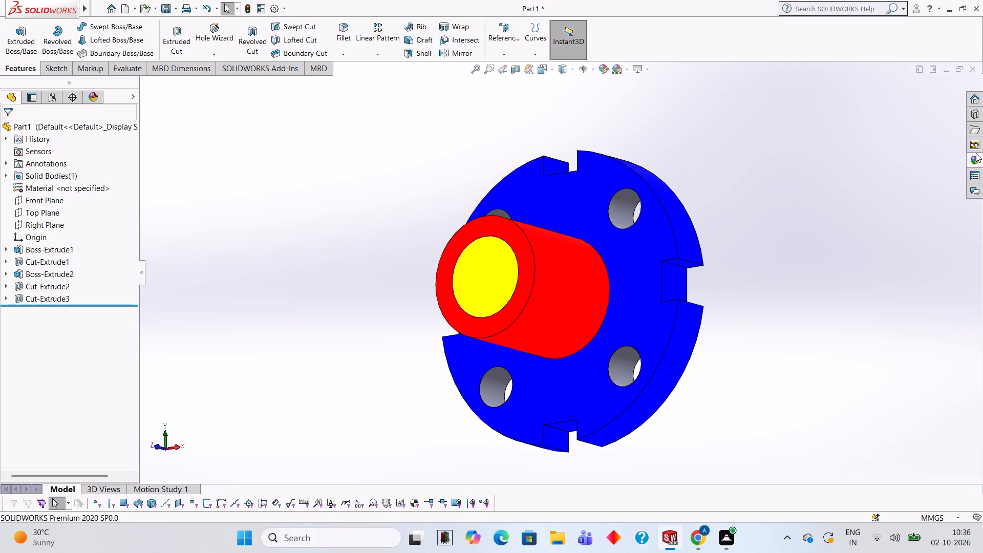
{"action": "left_click", "coordinate": [976, 155]}
{"action": "scroll", "coordinate": [896, 336], "scroll_direction": "down", "scroll_amount": 2}
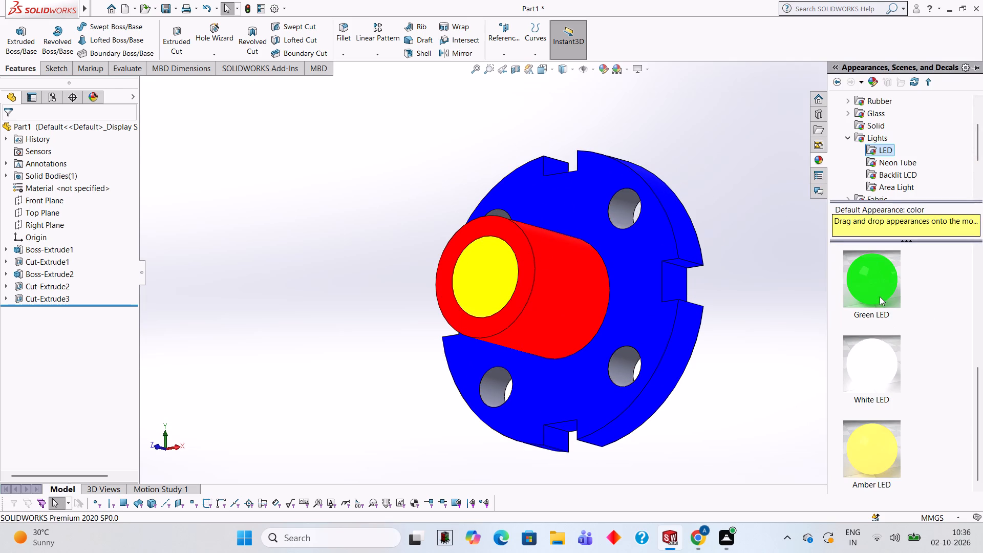
{"action": "scroll", "coordinate": [880, 296], "scroll_direction": "up", "scroll_amount": 1}
{"action": "left_click_drag", "start_coordinate": [878, 318], "coordinate": [664, 261]}
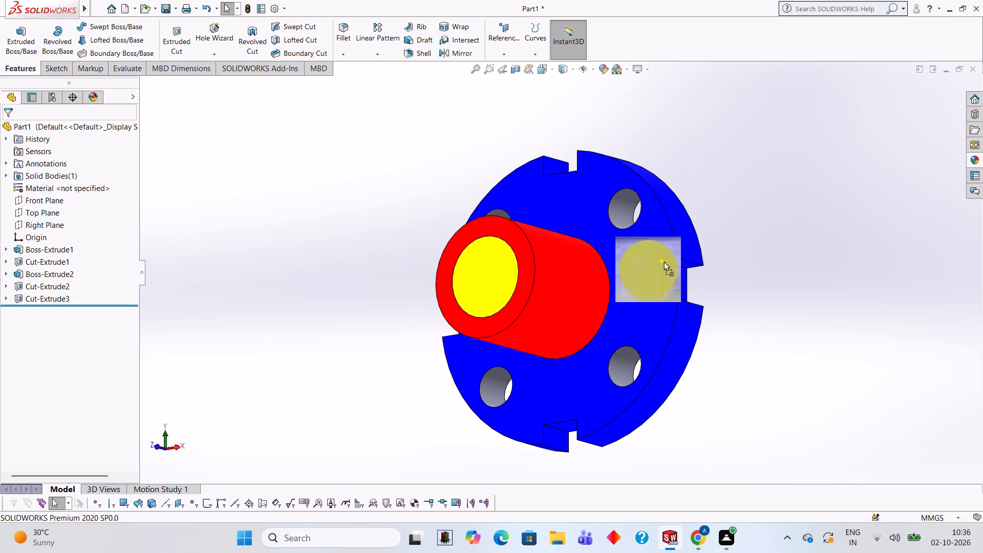
{"action": "left_click_drag", "start_coordinate": [664, 261], "coordinate": [676, 270]}
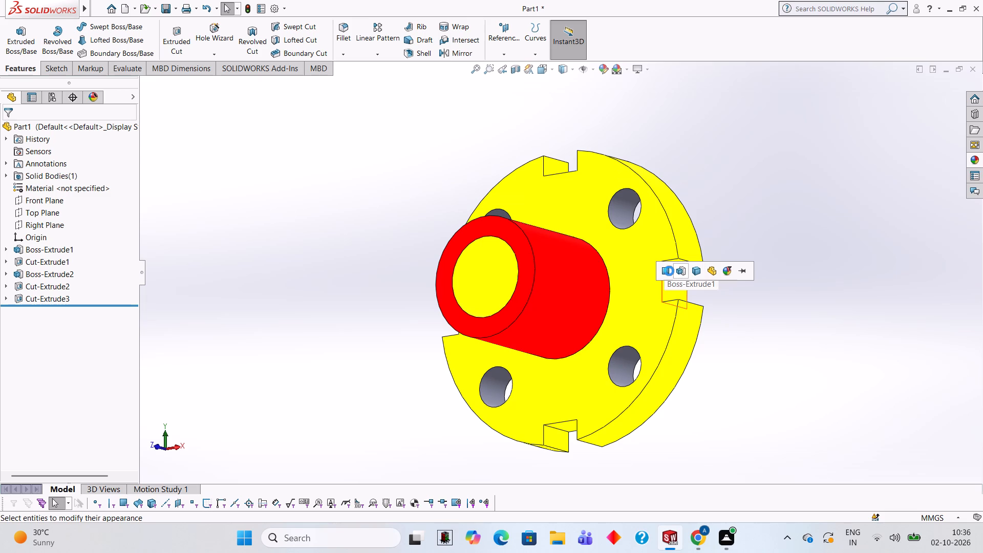
{"action": "left_click", "coordinate": [665, 271]}
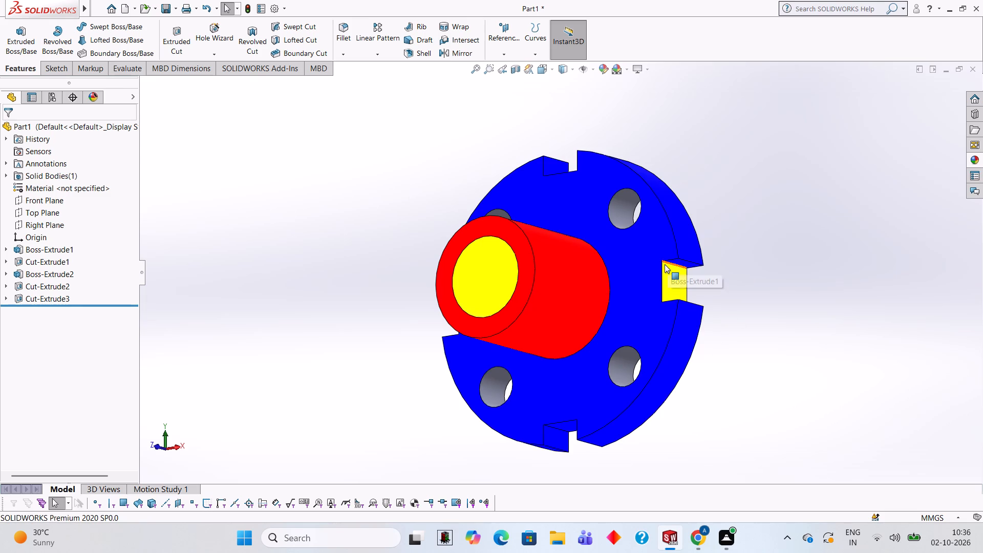
Apply the Yellow LED appearance to both side walls of the positive X slot.
{"action": "scroll", "coordinate": [666, 271], "scroll_direction": "down", "scroll_amount": 3}
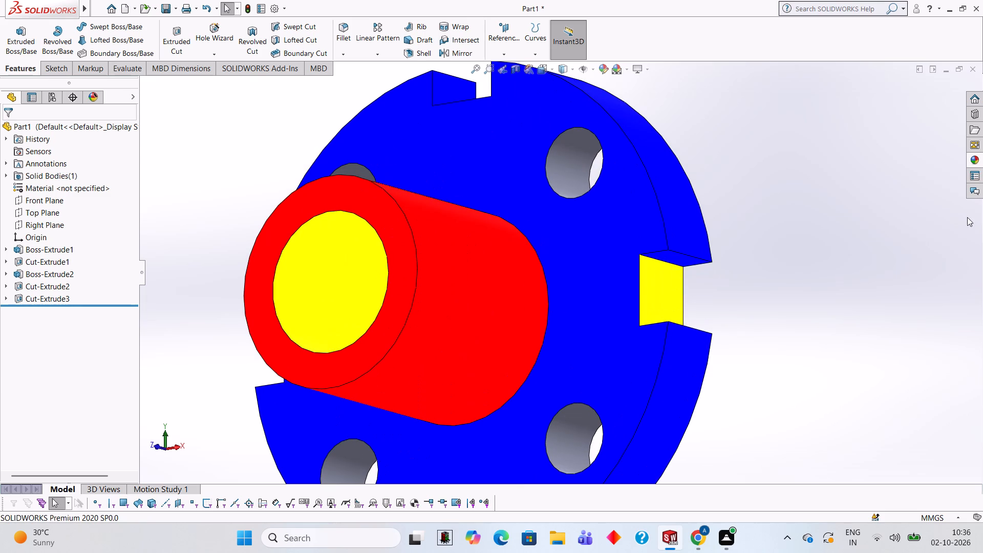
{"action": "left_click", "coordinate": [975, 160]}
{"action": "left_click_drag", "start_coordinate": [858, 318], "coordinate": [783, 316]}
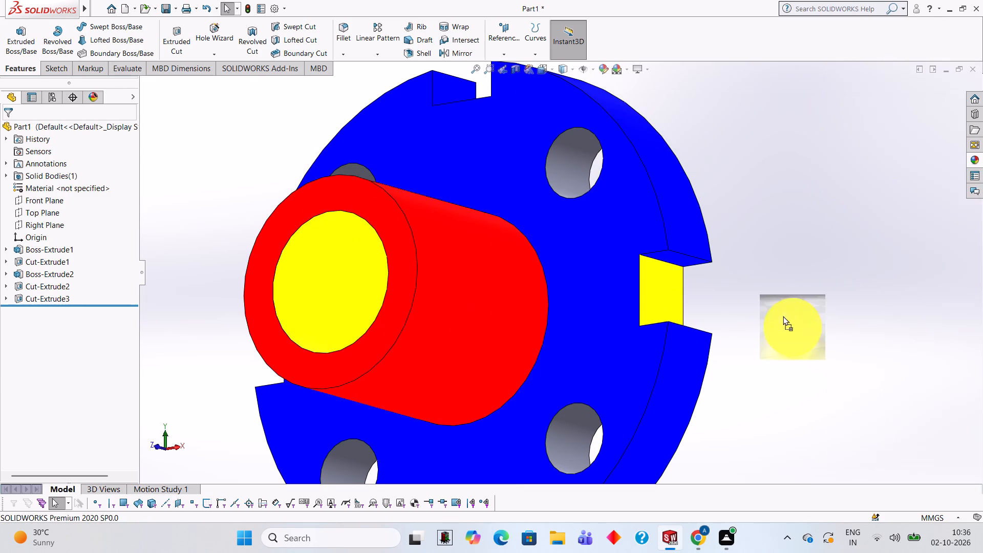
{"action": "left_click_drag", "start_coordinate": [783, 316], "coordinate": [663, 257]}
{"action": "left_click", "coordinate": [663, 257]}
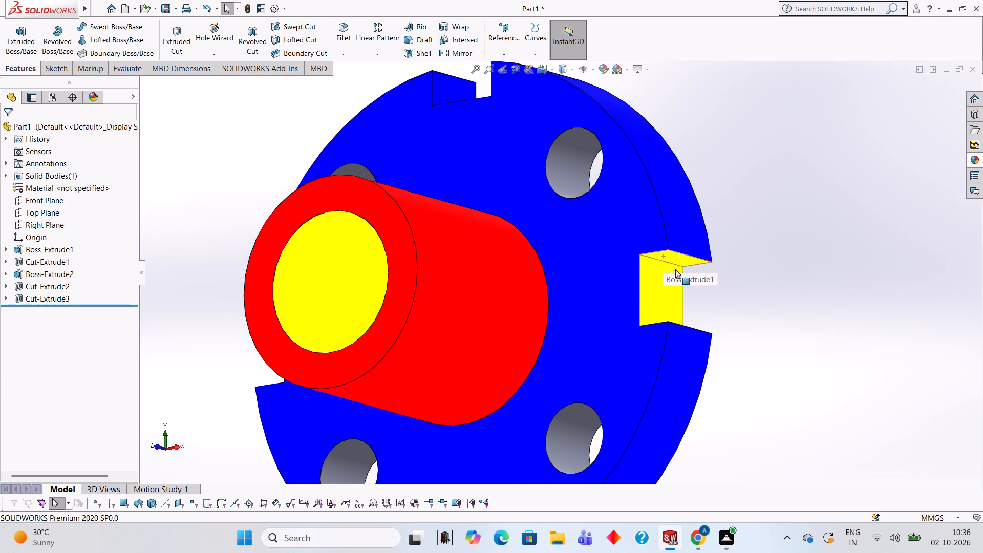
{"action": "middle_click_drag", "start_coordinate": [766, 204], "coordinate": [714, 332]}
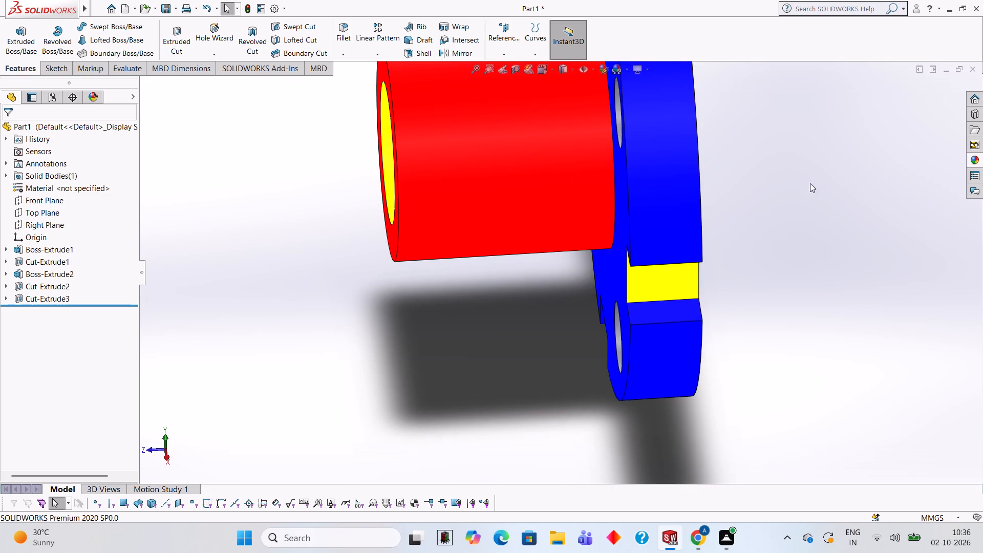
{"action": "left_click", "coordinate": [973, 161]}
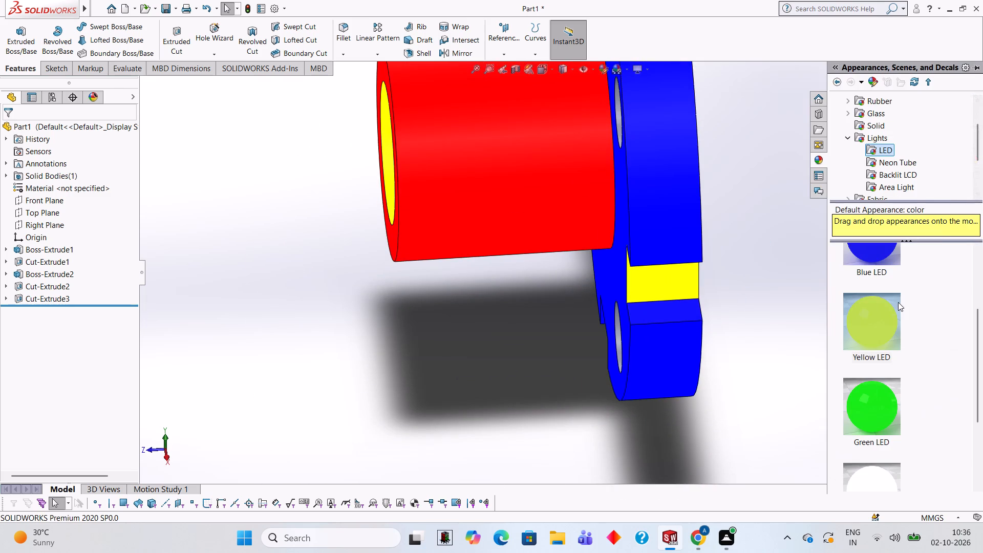
{"action": "left_click_drag", "start_coordinate": [885, 320], "coordinate": [686, 305]}
{"action": "left_click", "coordinate": [686, 305]}
Apply the Yellow LED appearance to one side wall of the adjacent, still blue slot in the disc.
{"action": "scroll", "coordinate": [682, 287], "scroll_direction": "up", "scroll_amount": 4}
{"action": "middle_click_drag", "start_coordinate": [682, 287], "coordinate": [725, 220]}
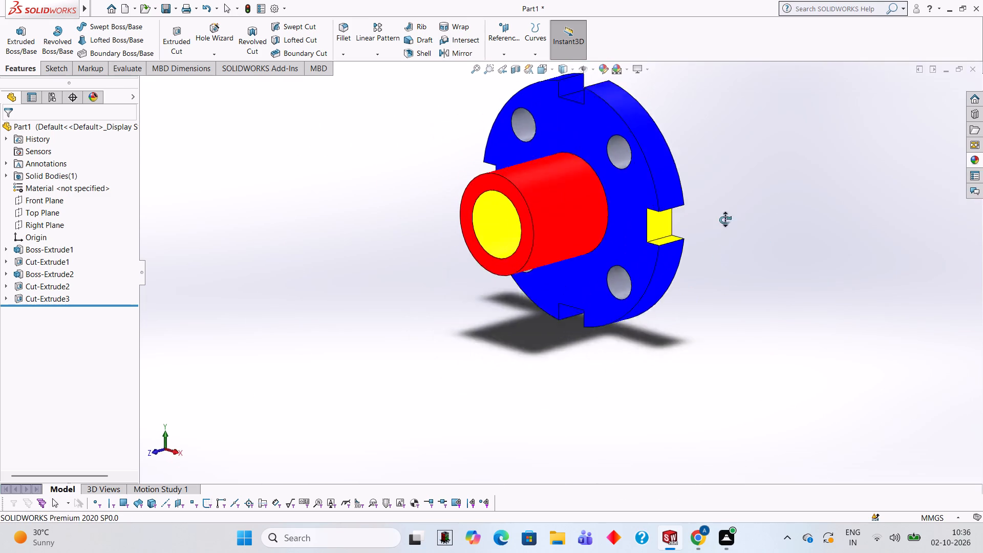
{"action": "middle_click_drag", "start_coordinate": [725, 220], "coordinate": [719, 152]}
{"action": "middle_click_drag", "start_coordinate": [700, 269], "coordinate": [693, 224]}
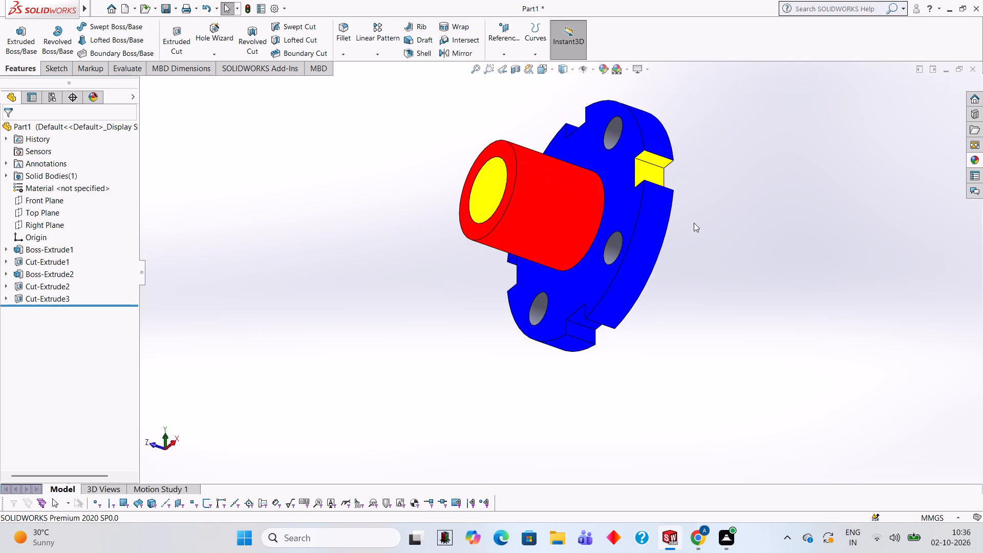
{"action": "scroll", "coordinate": [610, 118], "scroll_direction": "down", "scroll_amount": 3}
{"action": "scroll", "coordinate": [739, 149], "scroll_direction": "down", "scroll_amount": 1}
{"action": "middle_click_drag", "start_coordinate": [740, 150], "coordinate": [698, 349]}
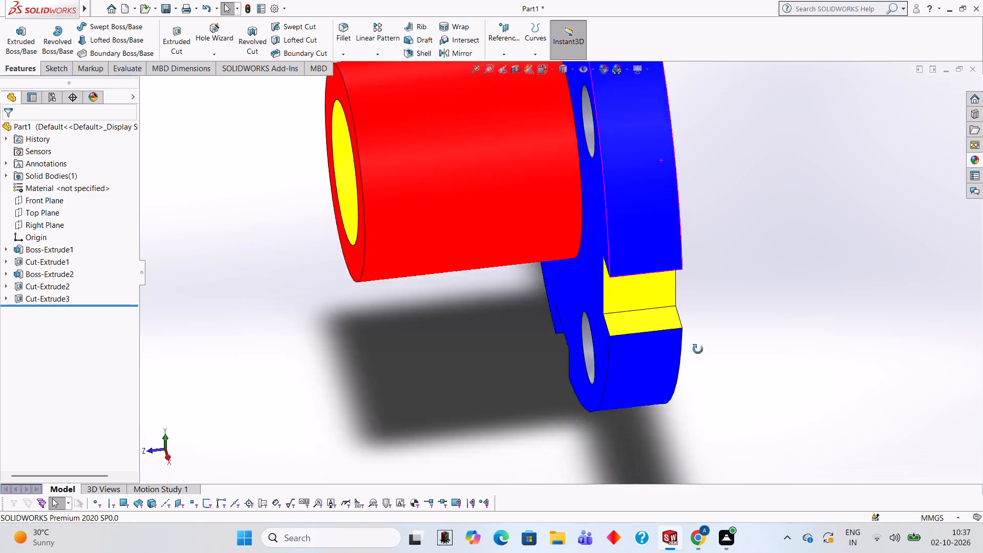
{"action": "middle_click_drag", "start_coordinate": [698, 349], "coordinate": [659, 369]}
{"action": "scroll", "coordinate": [789, 158], "scroll_direction": "up", "scroll_amount": 6}
{"action": "middle_click_drag", "start_coordinate": [759, 213], "coordinate": [639, 270]}
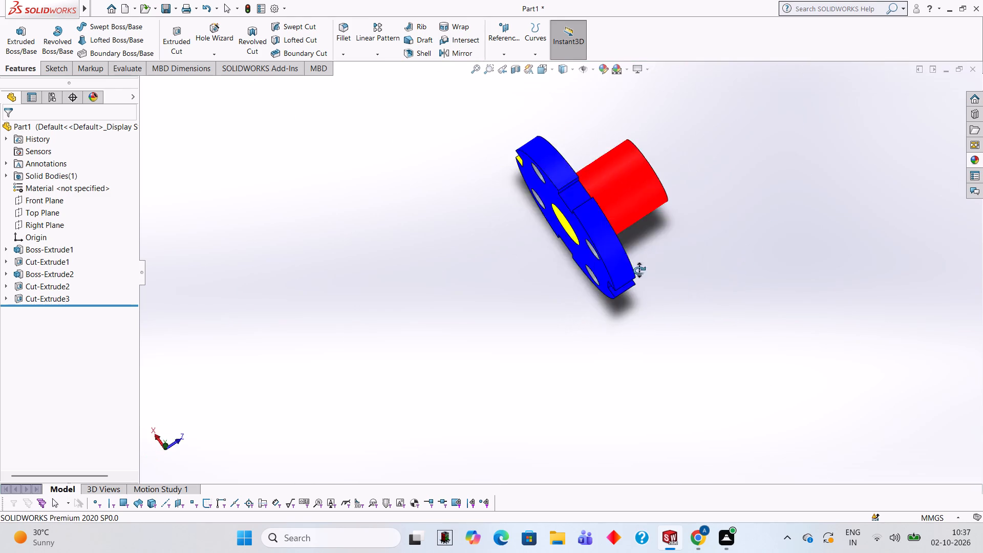
{"action": "middle_click_drag", "start_coordinate": [639, 270], "coordinate": [618, 201]}
{"action": "scroll", "coordinate": [586, 143], "scroll_direction": "down", "scroll_amount": 5}
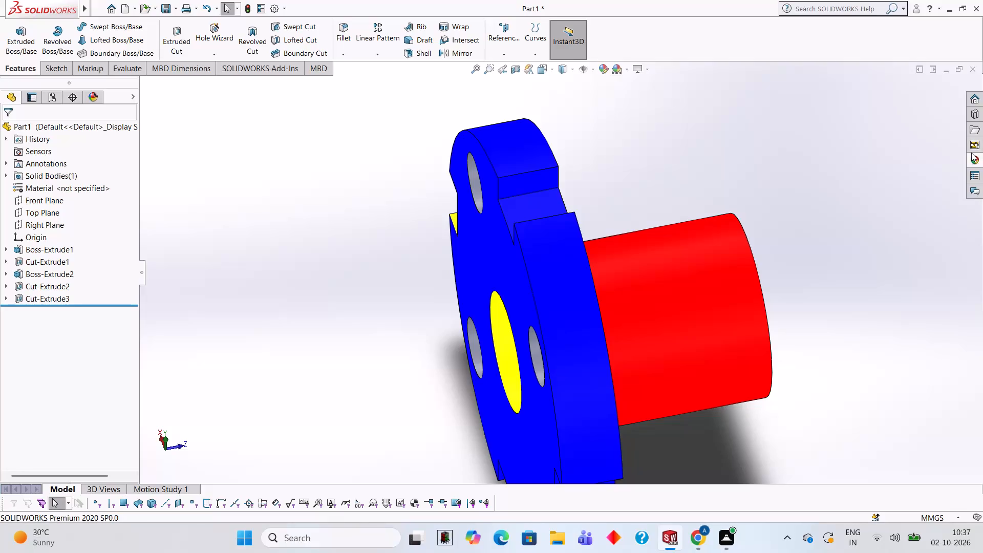
{"action": "left_click", "coordinate": [976, 156]}
{"action": "left_click_drag", "start_coordinate": [868, 314], "coordinate": [556, 186]}
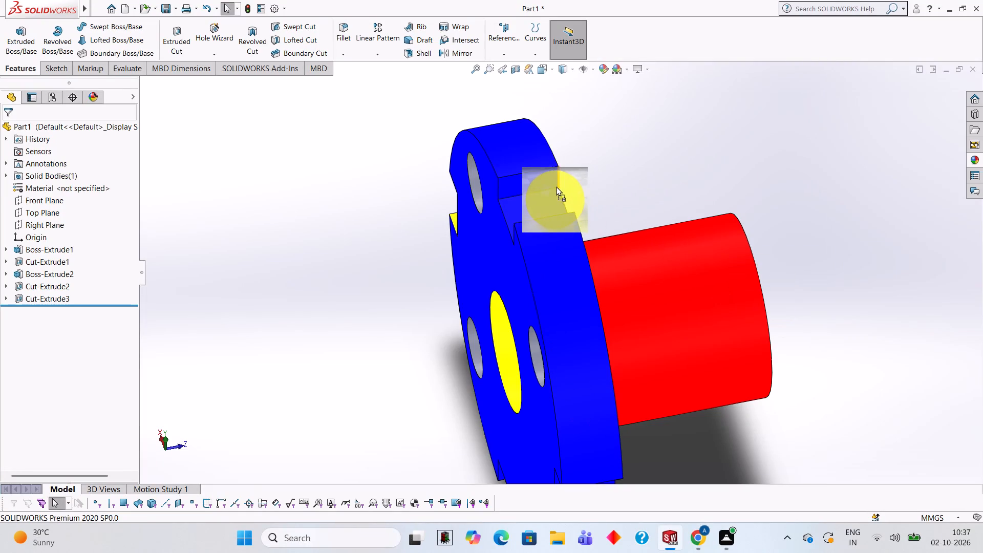
{"action": "left_click_drag", "start_coordinate": [556, 186], "coordinate": [529, 190]}
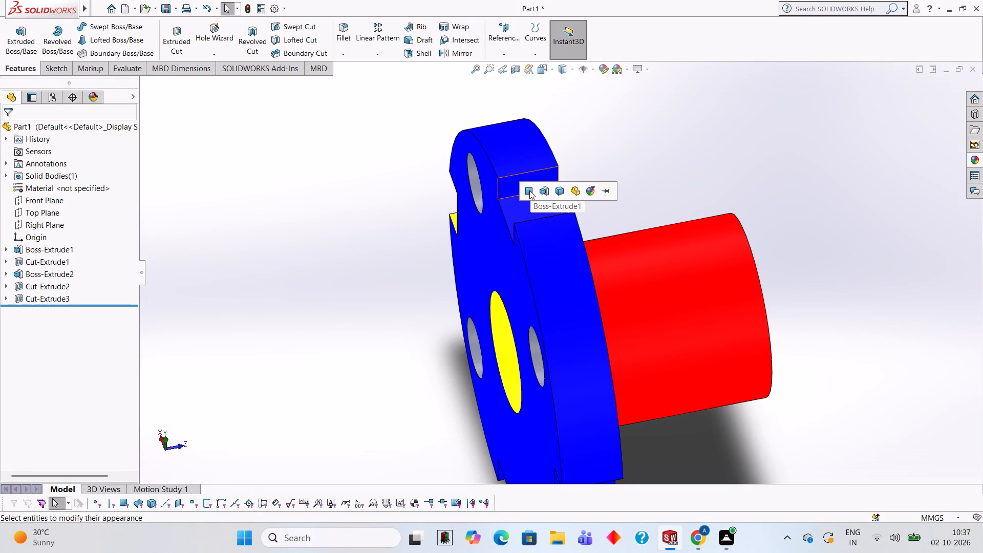
{"action": "left_click", "coordinate": [529, 190]}
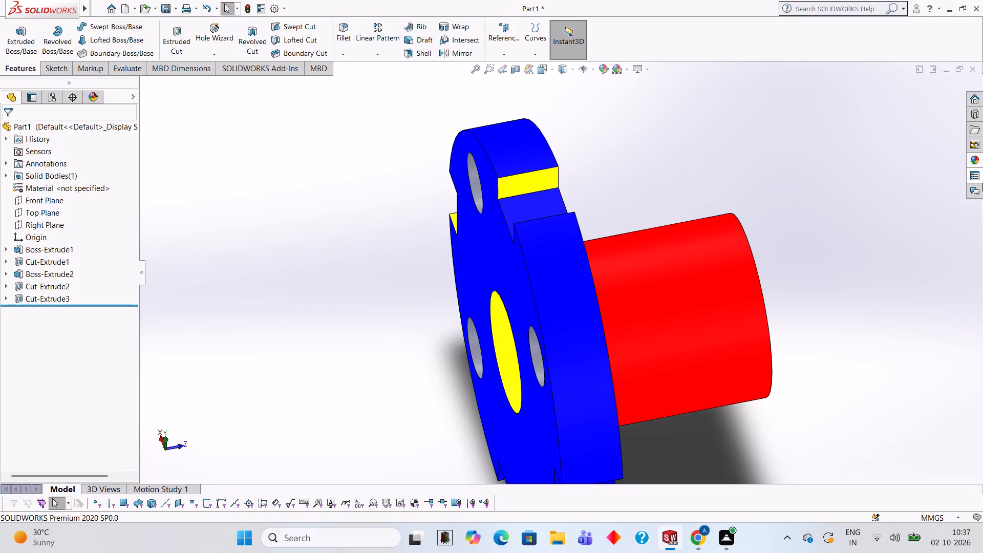
Apply the Yellow LED appearance to the floor face and the remaining side wall of the disc's positive Y slot.
{"action": "left_click", "coordinate": [976, 162]}
{"action": "left_click_drag", "start_coordinate": [871, 332], "coordinate": [512, 223]}
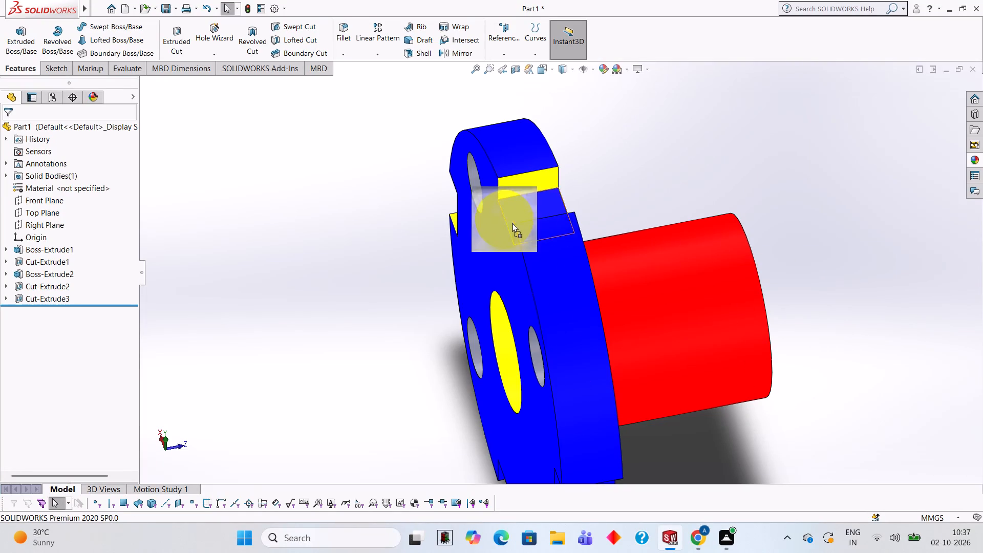
{"action": "left_click_drag", "start_coordinate": [512, 223], "coordinate": [538, 203]}
{"action": "left_click", "coordinate": [538, 203]}
{"action": "scroll", "coordinate": [629, 254], "scroll_direction": "up", "scroll_amount": 3}
{"action": "middle_click_drag", "start_coordinate": [630, 254], "coordinate": [783, 230]}
{"action": "scroll", "coordinate": [659, 208], "scroll_direction": "down", "scroll_amount": 1}
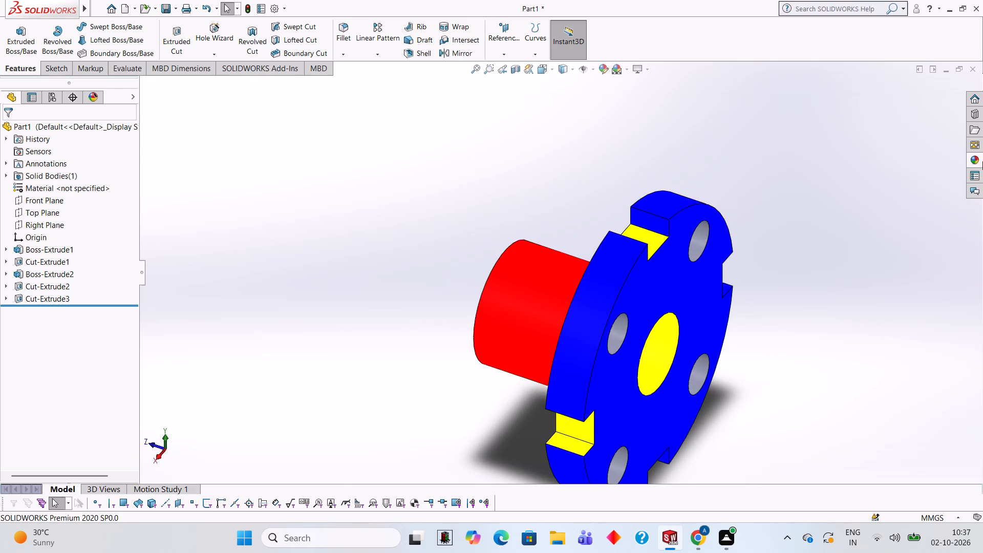
{"action": "left_click", "coordinate": [976, 164]}
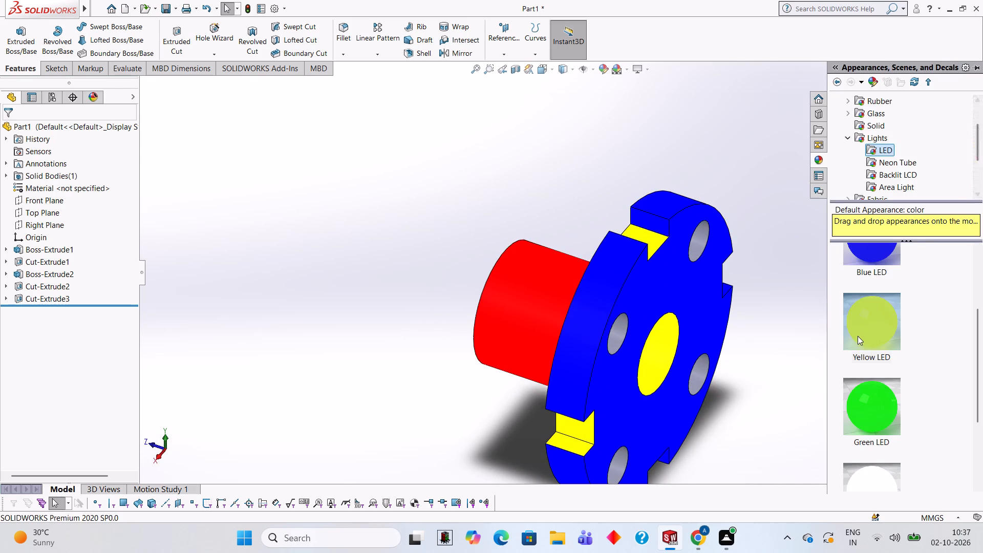
{"action": "left_click_drag", "start_coordinate": [860, 336], "coordinate": [646, 226]}
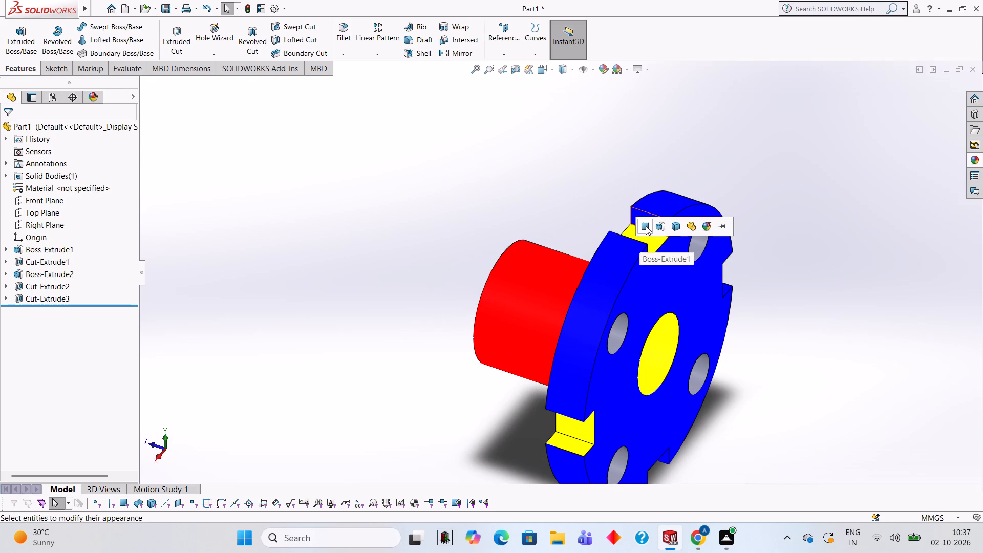
{"action": "left_click", "coordinate": [646, 226]}
Apply the Yellow LED appearance to the upper side wall of the disc's negative X slot.
{"action": "scroll", "coordinate": [785, 258], "scroll_direction": "up", "scroll_amount": 1}
{"action": "middle_click_drag", "start_coordinate": [765, 258], "coordinate": [638, 232]}
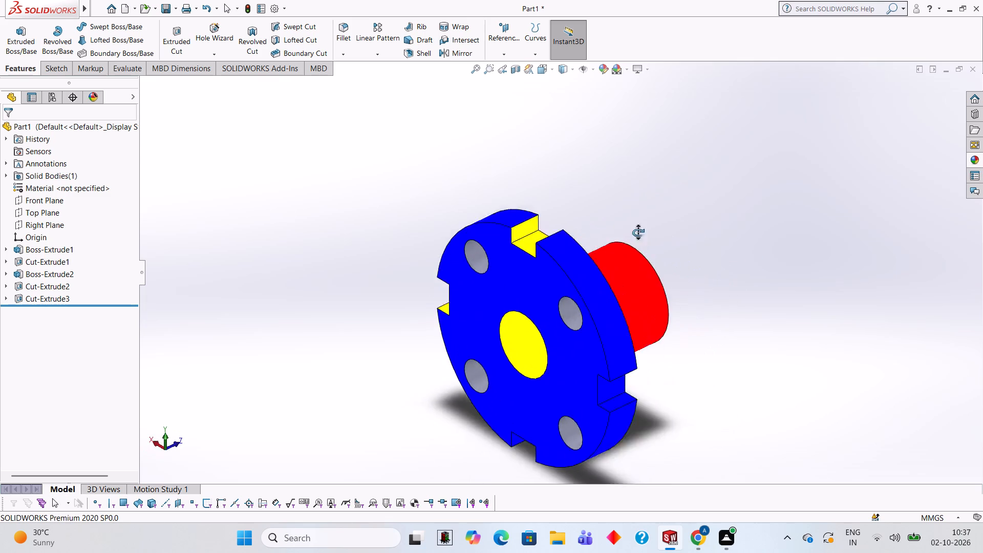
{"action": "middle_click_drag", "start_coordinate": [638, 232], "coordinate": [600, 162]}
{"action": "middle_click_drag", "start_coordinate": [740, 306], "coordinate": [706, 210]}
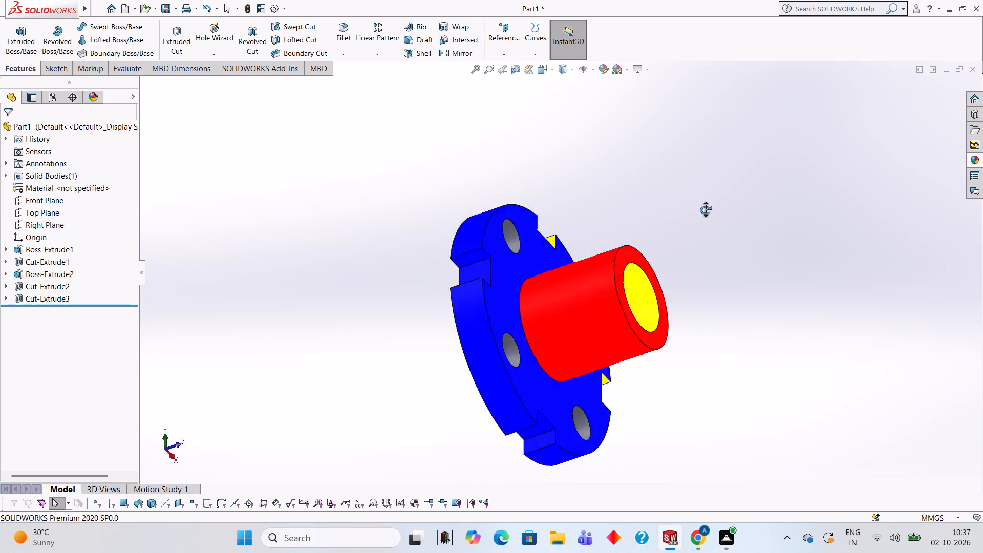
{"action": "middle_click_drag", "start_coordinate": [706, 210], "coordinate": [728, 256]}
{"action": "scroll", "coordinate": [502, 279], "scroll_direction": "down", "scroll_amount": 2}
{"action": "middle_click_drag", "start_coordinate": [511, 269], "coordinate": [495, 254]}
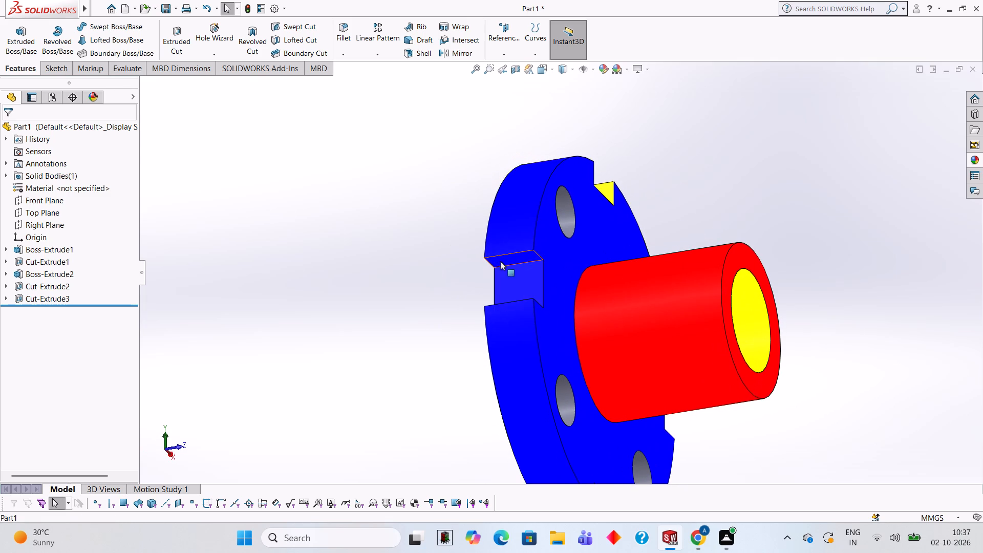
{"action": "left_click", "coordinate": [976, 161]}
{"action": "left_click_drag", "start_coordinate": [886, 313], "coordinate": [523, 260]}
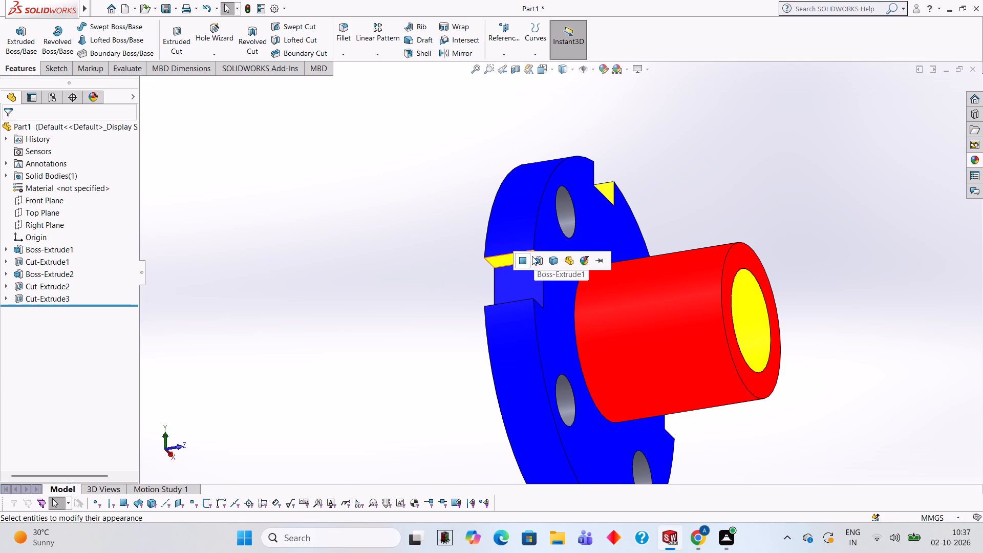
{"action": "left_click", "coordinate": [526, 257]}
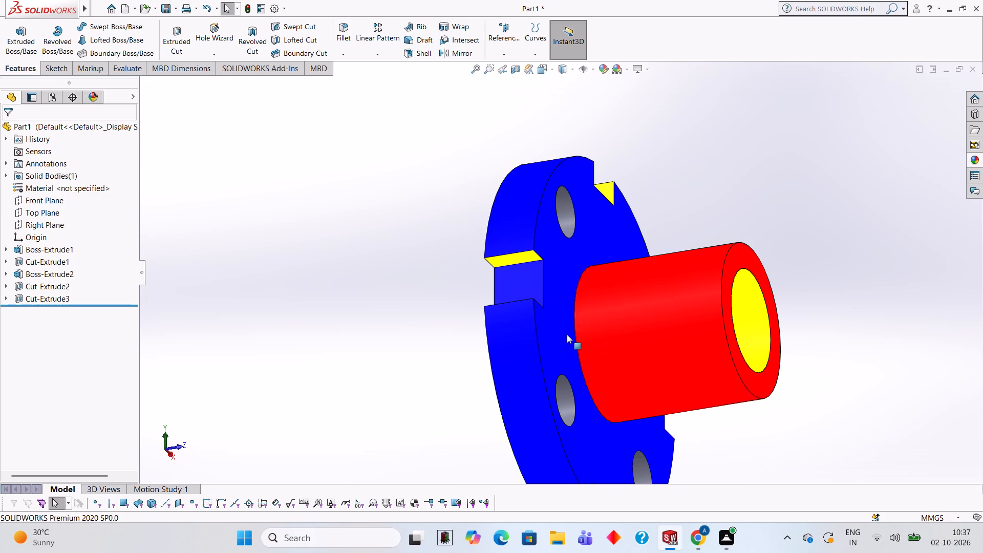
Apply the Yellow LED appearance to the floor face and the lower side wall of the negative X slot.
{"action": "scroll", "coordinate": [548, 282], "scroll_direction": "down", "scroll_amount": 3}
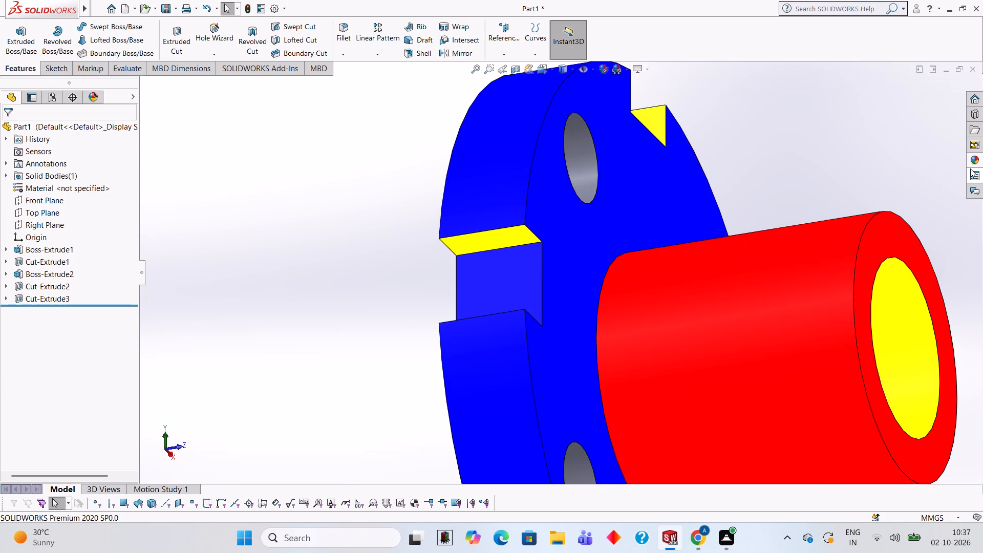
{"action": "left_click", "coordinate": [971, 160]}
{"action": "left_click_drag", "start_coordinate": [878, 316], "coordinate": [533, 262]}
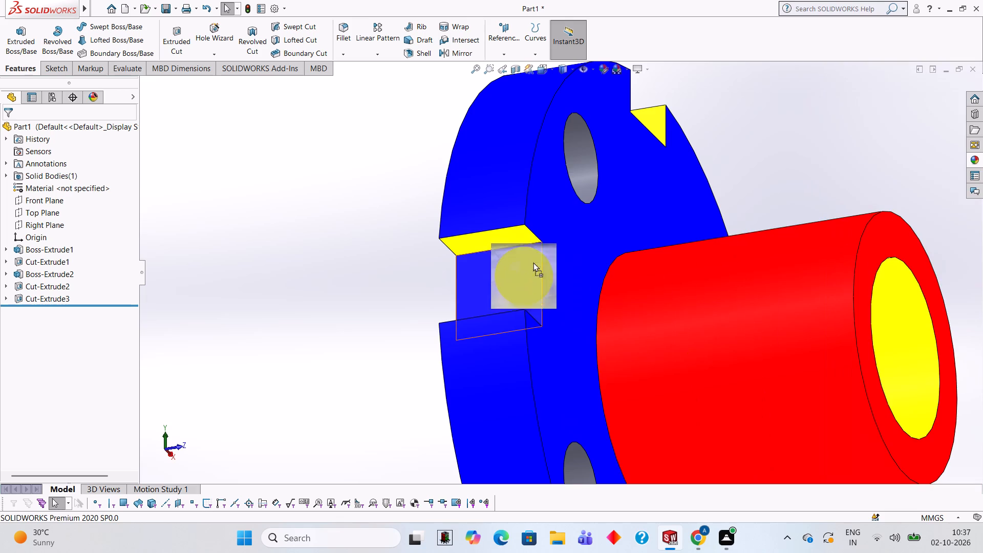
{"action": "left_click_drag", "start_coordinate": [533, 262], "coordinate": [510, 254]}
{"action": "left_click", "coordinate": [510, 254]}
{"action": "scroll", "coordinate": [510, 254], "scroll_direction": "up", "scroll_amount": 3}
{"action": "middle_click_drag", "start_coordinate": [510, 254], "coordinate": [571, 407]}
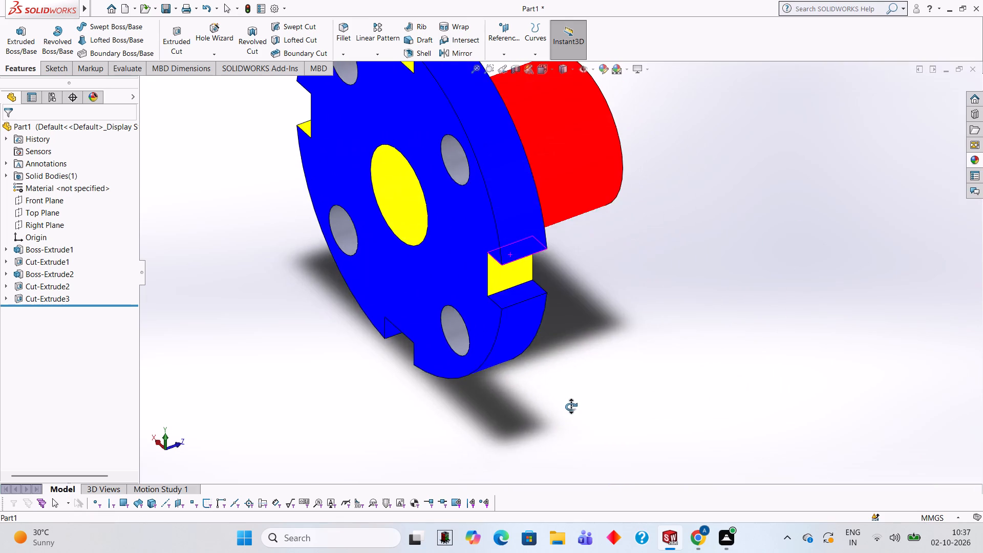
{"action": "middle_click_drag", "start_coordinate": [571, 407], "coordinate": [564, 342]}
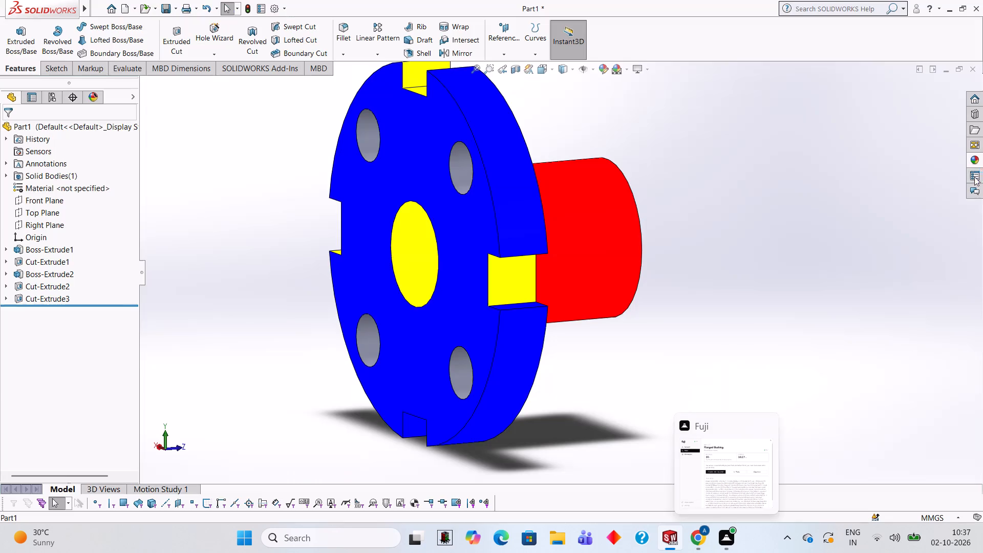
{"action": "left_click", "coordinate": [970, 160]}
{"action": "left_click_drag", "start_coordinate": [873, 319], "coordinate": [873, 318]}
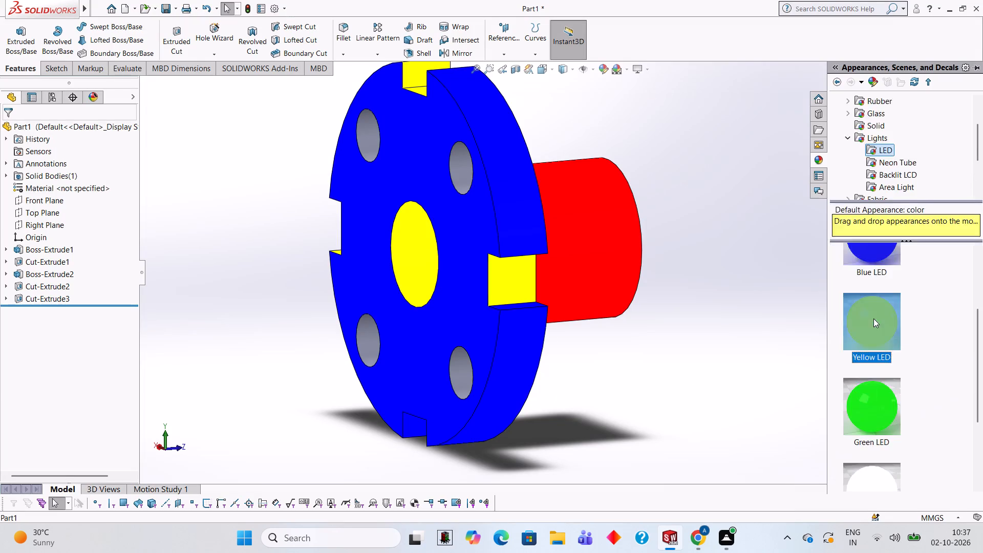
{"action": "left_click_drag", "start_coordinate": [873, 318], "coordinate": [525, 308]}
{"action": "left_click", "coordinate": [525, 308]}
Apply the Yellow LED appearance to only the floor face of the disc's negative Y slot.
{"action": "scroll", "coordinate": [605, 340], "scroll_direction": "up", "scroll_amount": 2}
{"action": "middle_click_drag", "start_coordinate": [593, 335], "coordinate": [537, 268]}
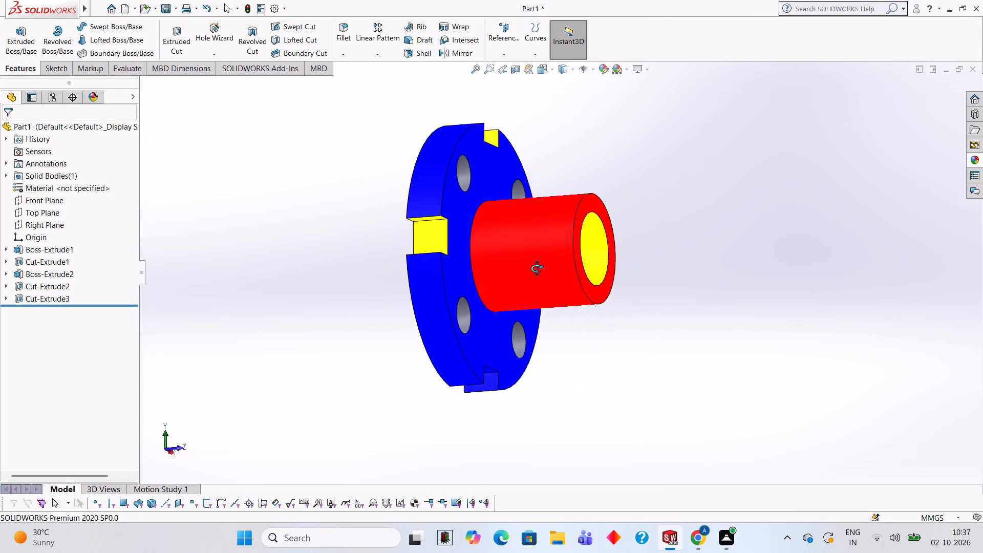
{"action": "middle_click_drag", "start_coordinate": [537, 268], "coordinate": [536, 257]}
{"action": "middle_click_drag", "start_coordinate": [610, 395], "coordinate": [487, 416]}
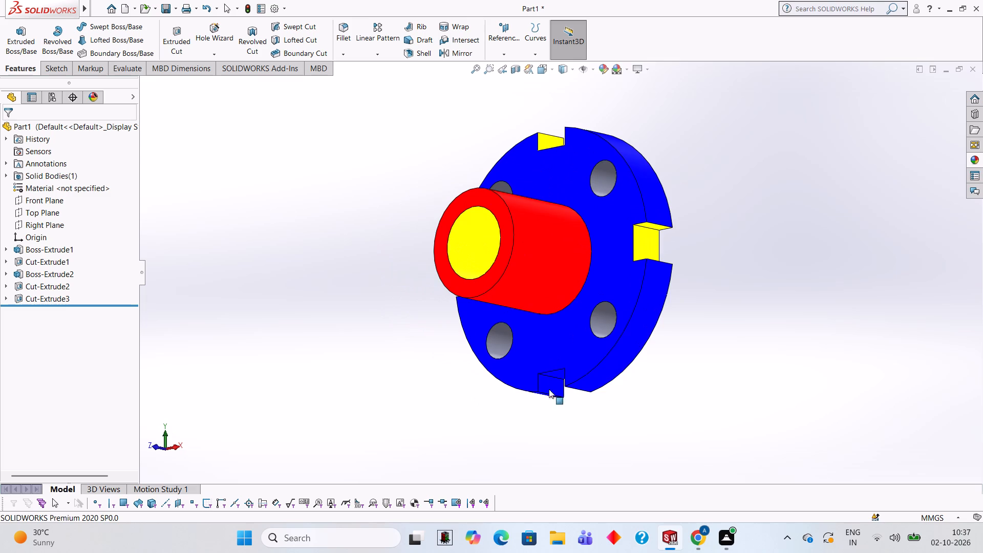
{"action": "scroll", "coordinate": [591, 383], "scroll_direction": "down", "scroll_amount": 2}
{"action": "scroll", "coordinate": [526, 355], "scroll_direction": "down", "scroll_amount": 1}
{"action": "middle_click_drag", "start_coordinate": [549, 363], "coordinate": [549, 363]}
{"action": "scroll", "coordinate": [549, 363], "scroll_direction": "down", "scroll_amount": 1}
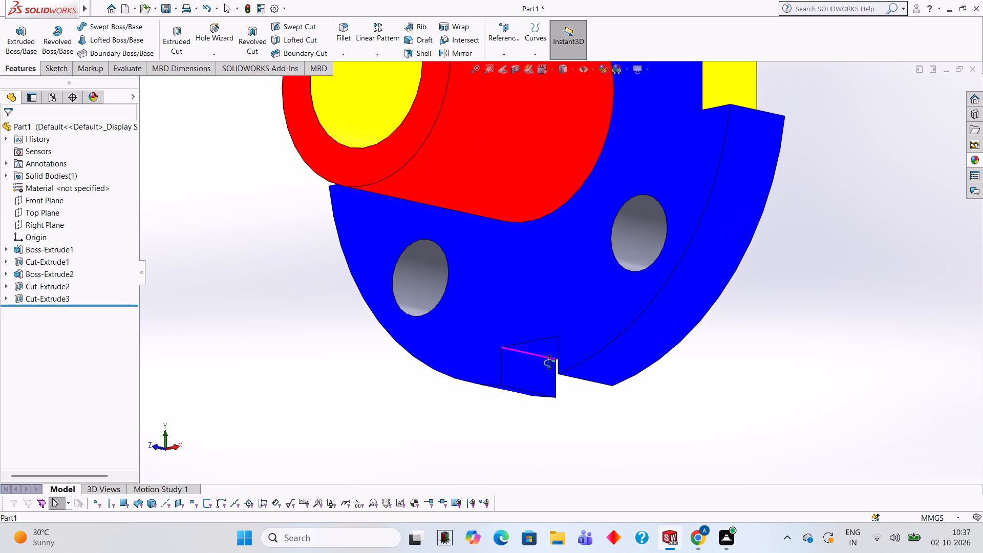
{"action": "middle_click_drag", "start_coordinate": [549, 363], "coordinate": [571, 298]}
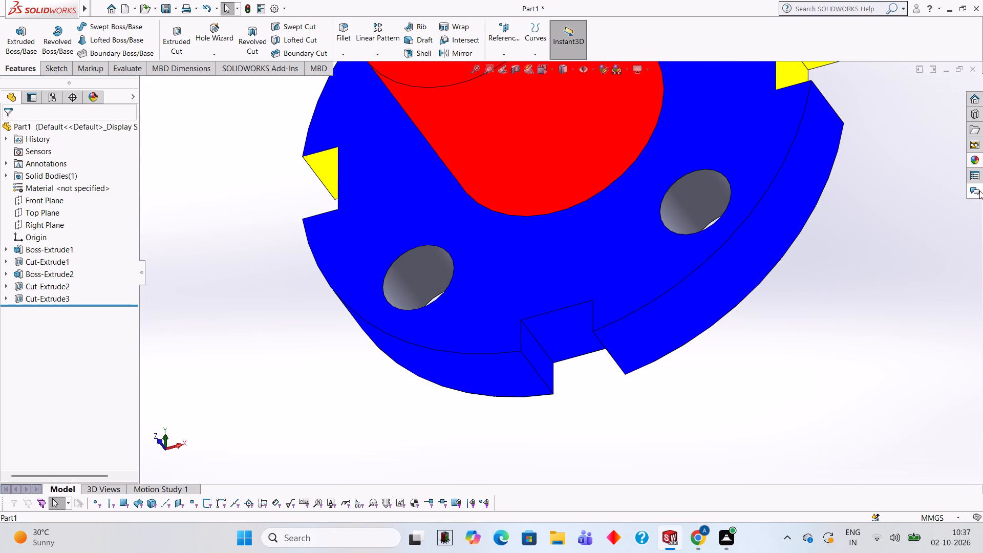
{"action": "left_click", "coordinate": [975, 158]}
{"action": "left_click_drag", "start_coordinate": [845, 336], "coordinate": [853, 336]}
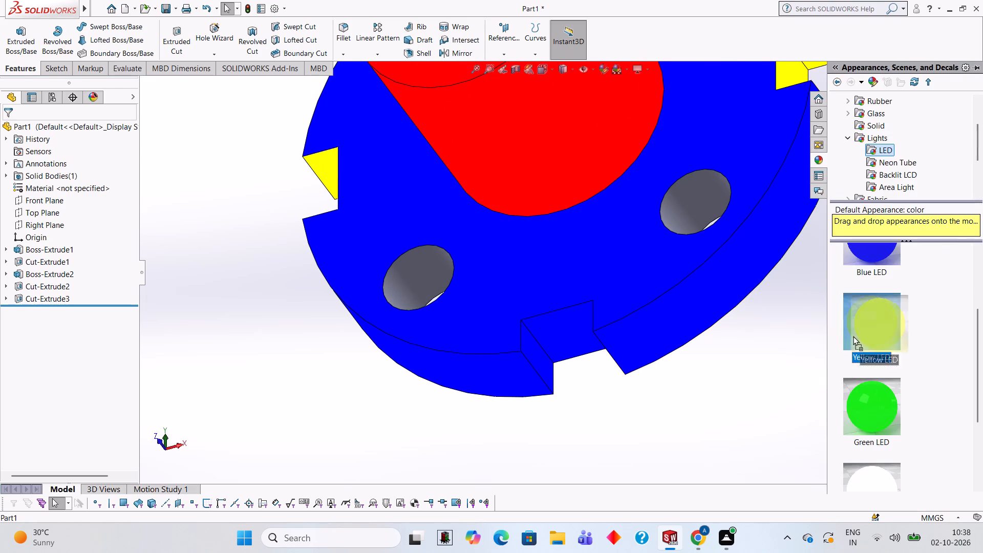
{"action": "left_click_drag", "start_coordinate": [853, 336], "coordinate": [545, 350]}
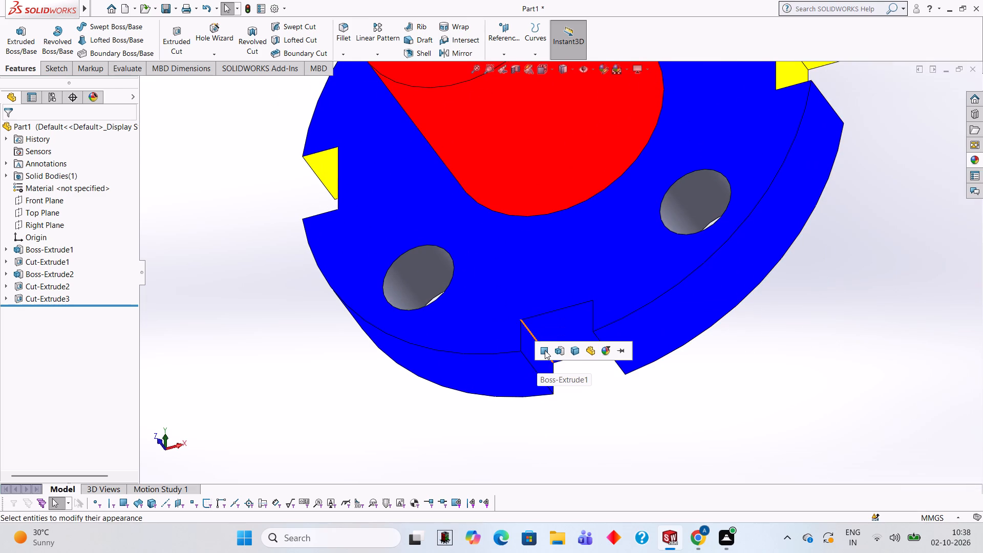
{"action": "left_click", "coordinate": [544, 350]}
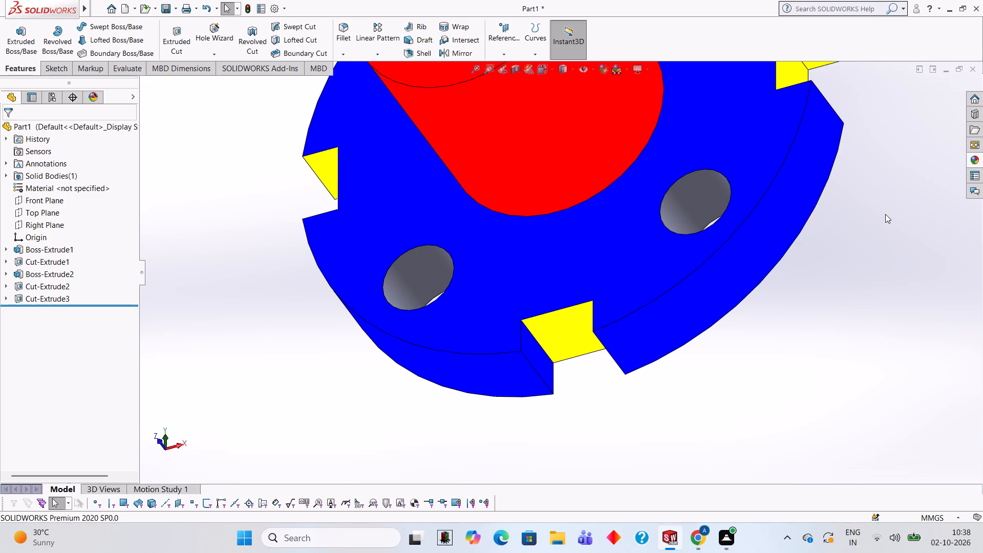
Apply the Yellow LED appearance to the negative Y slot's side wall on the negative X side.
{"action": "left_click", "coordinate": [972, 157]}
{"action": "left_click_drag", "start_coordinate": [850, 329], "coordinate": [464, 341]}
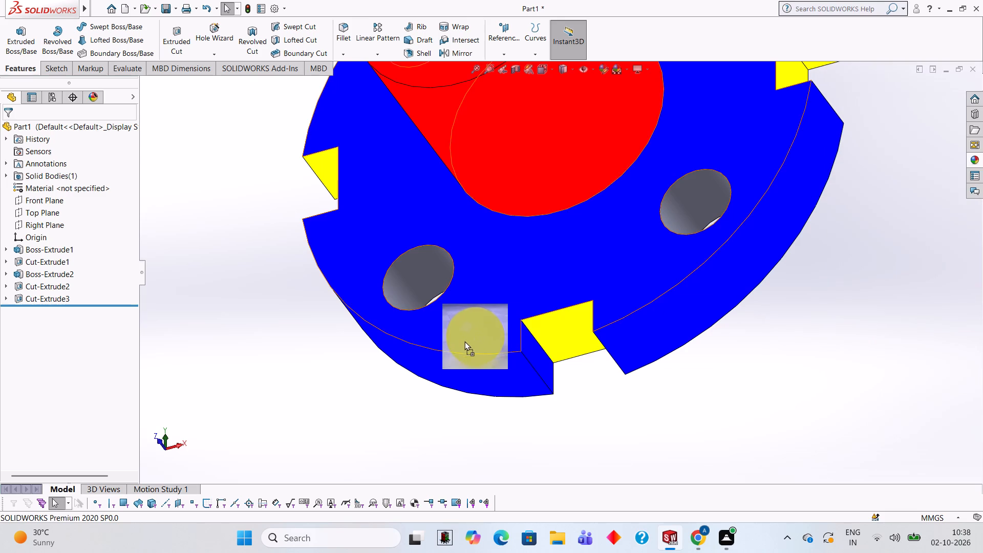
{"action": "left_click_drag", "start_coordinate": [464, 341], "coordinate": [529, 351]}
{"action": "left_click", "coordinate": [529, 351]}
Apply the Yellow LED appearance to the negative Y slot's remaining side wall, on the positive X side.
{"action": "scroll", "coordinate": [529, 350], "scroll_direction": "up", "scroll_amount": 4}
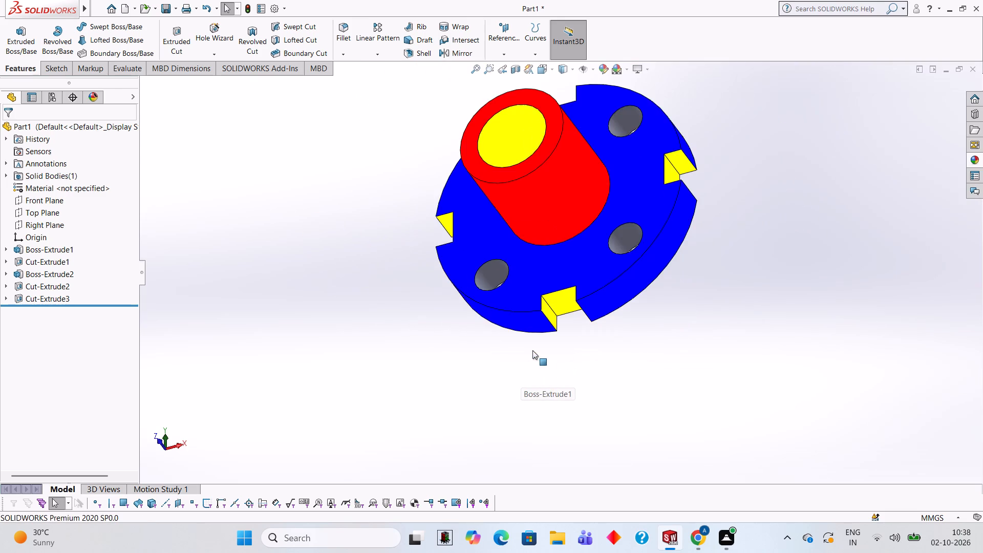
{"action": "middle_click_drag", "start_coordinate": [572, 352], "coordinate": [645, 372]}
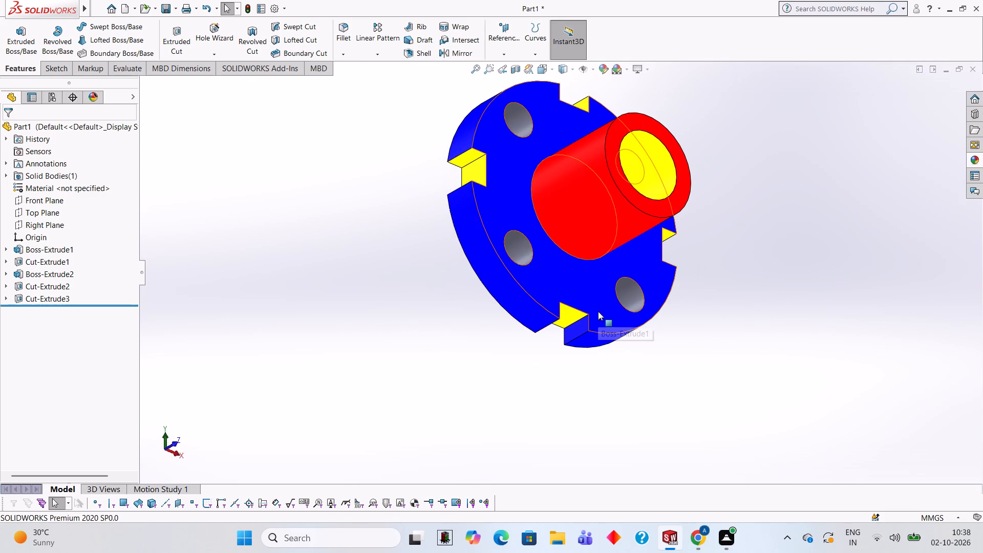
{"action": "scroll", "coordinate": [540, 256], "scroll_direction": "down", "scroll_amount": 1}
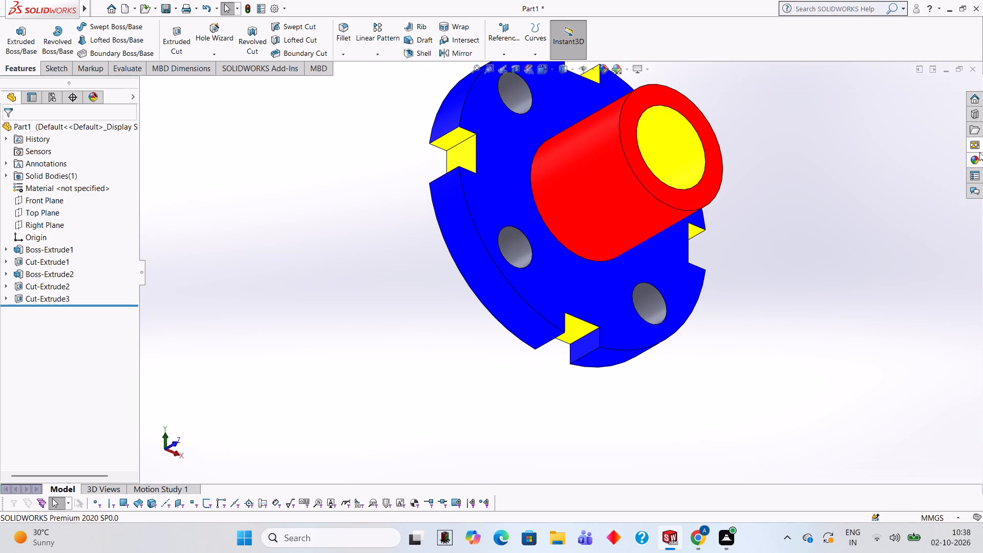
{"action": "left_click", "coordinate": [977, 157]}
{"action": "left_click_drag", "start_coordinate": [886, 303], "coordinate": [606, 324]}
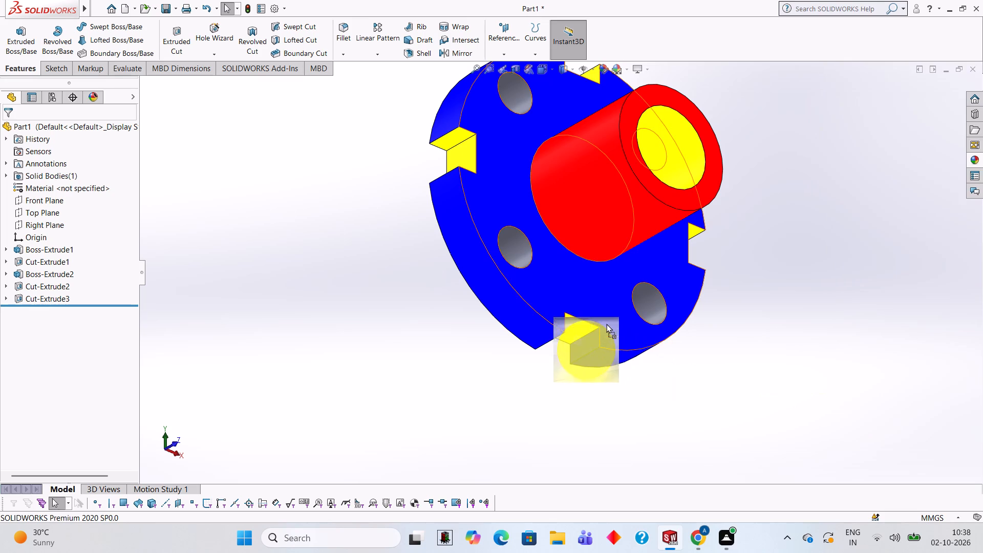
{"action": "left_click_drag", "start_coordinate": [606, 324], "coordinate": [587, 333]}
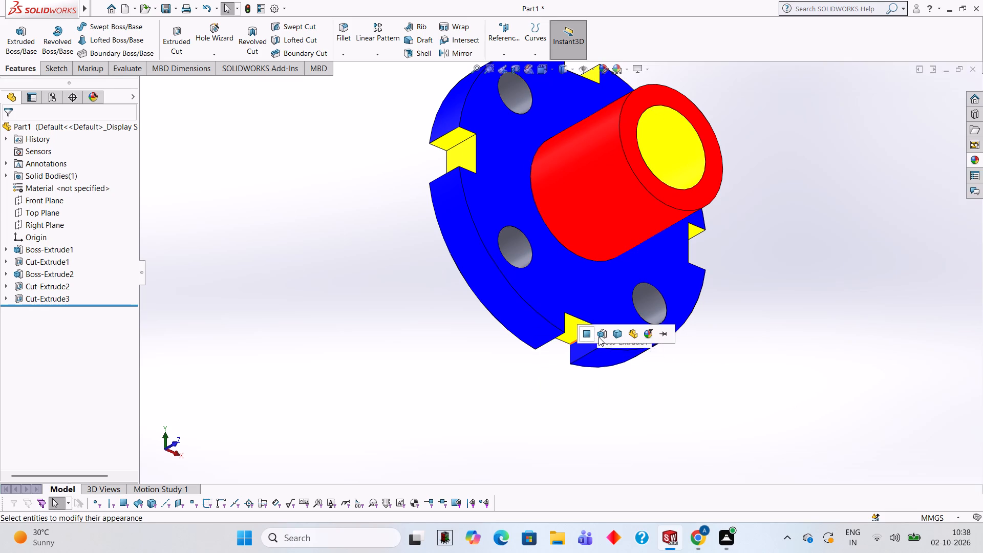
{"action": "left_click", "coordinate": [583, 335]}
{"action": "middle_click_drag", "start_coordinate": [581, 305], "coordinate": [591, 309]}
{"action": "scroll", "coordinate": [581, 305], "scroll_direction": "down", "scroll_amount": 1}
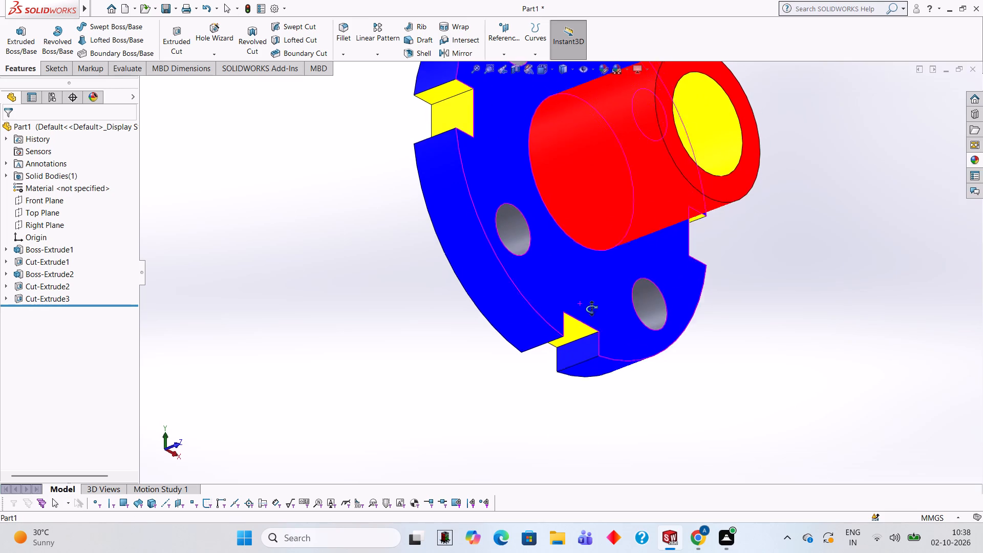
{"action": "middle_click_drag", "start_coordinate": [591, 309], "coordinate": [591, 300]}
{"action": "scroll", "coordinate": [578, 329], "scroll_direction": "down", "scroll_amount": 3}
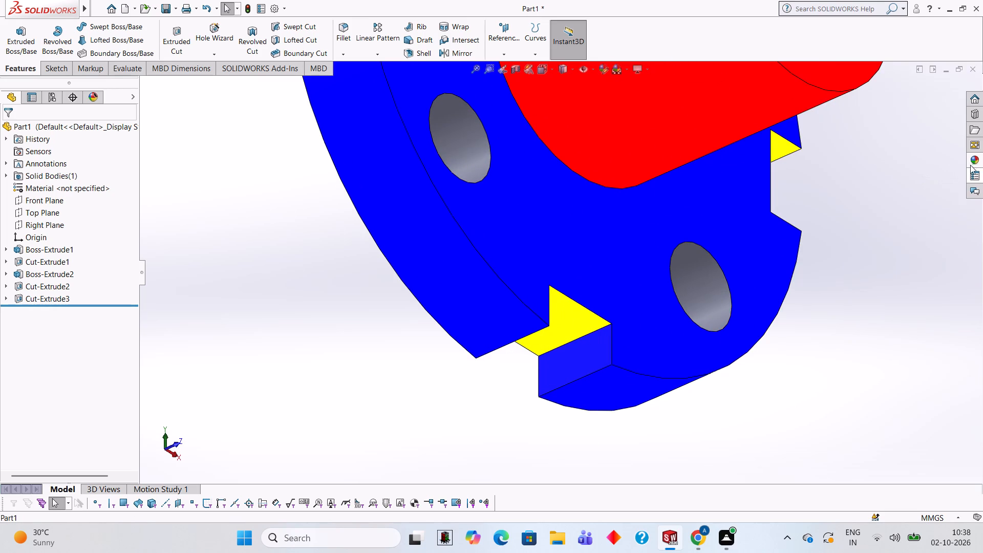
{"action": "left_click", "coordinate": [970, 160]}
{"action": "left_click_drag", "start_coordinate": [872, 329], "coordinate": [573, 366]}
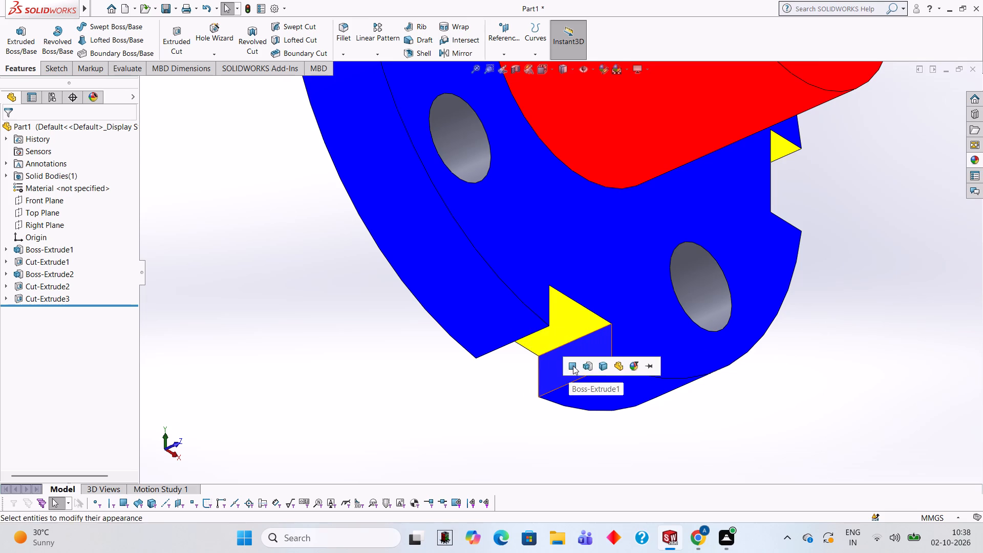
{"action": "left_click", "coordinate": [573, 366]}
Examine the coloured slots, boss and uncoloured holes of the flanged disc from several angles.
{"action": "scroll", "coordinate": [571, 361], "scroll_direction": "up", "scroll_amount": 3}
{"action": "scroll", "coordinate": [741, 304], "scroll_direction": "up", "scroll_amount": 2}
{"action": "middle_click_drag", "start_coordinate": [741, 303], "coordinate": [729, 296]}
{"action": "middle_click_drag", "start_coordinate": [721, 285], "coordinate": [688, 291]}
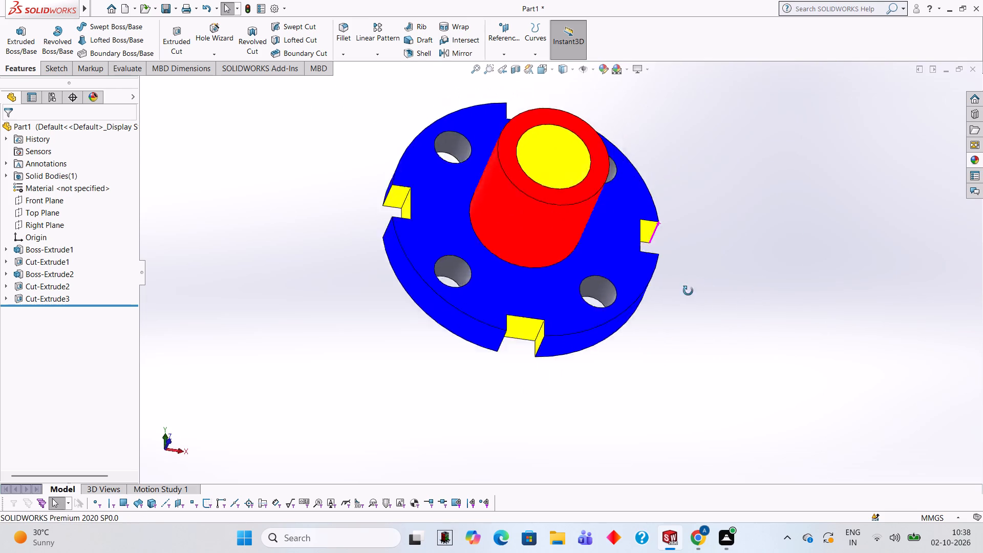
{"action": "middle_click_drag", "start_coordinate": [688, 291], "coordinate": [675, 289]}
{"action": "scroll", "coordinate": [687, 272], "scroll_direction": "up", "scroll_amount": 3}
{"action": "middle_click_drag", "start_coordinate": [704, 310], "coordinate": [699, 344]}
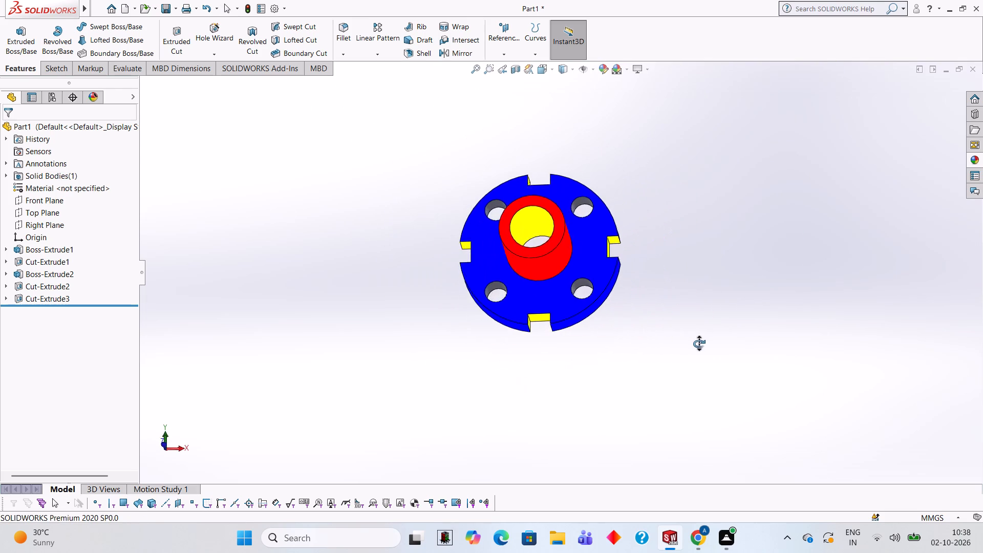
{"action": "middle_click_drag", "start_coordinate": [699, 344], "coordinate": [664, 282]}
{"action": "middle_click_drag", "start_coordinate": [664, 217], "coordinate": [671, 239]}
{"action": "scroll", "coordinate": [547, 233], "scroll_direction": "down", "scroll_amount": 2}
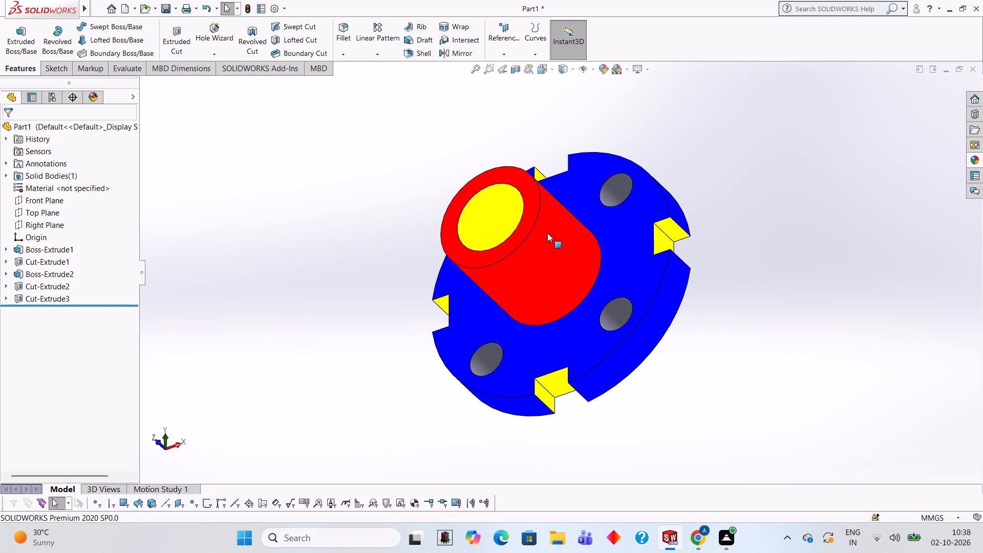
{"action": "scroll", "coordinate": [547, 233], "scroll_direction": "down", "scroll_amount": 1}
{"action": "scroll", "coordinate": [626, 223], "scroll_direction": "down", "scroll_amount": 1}
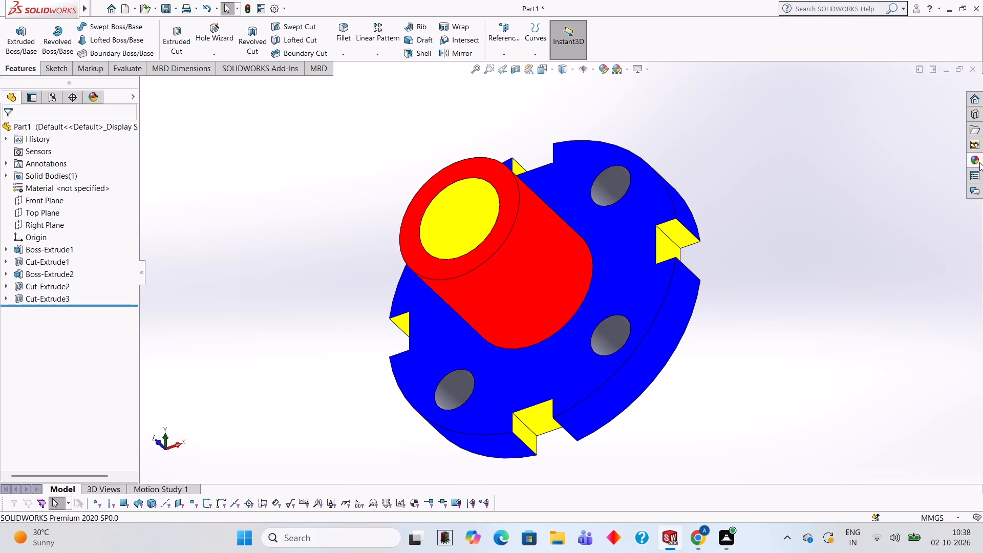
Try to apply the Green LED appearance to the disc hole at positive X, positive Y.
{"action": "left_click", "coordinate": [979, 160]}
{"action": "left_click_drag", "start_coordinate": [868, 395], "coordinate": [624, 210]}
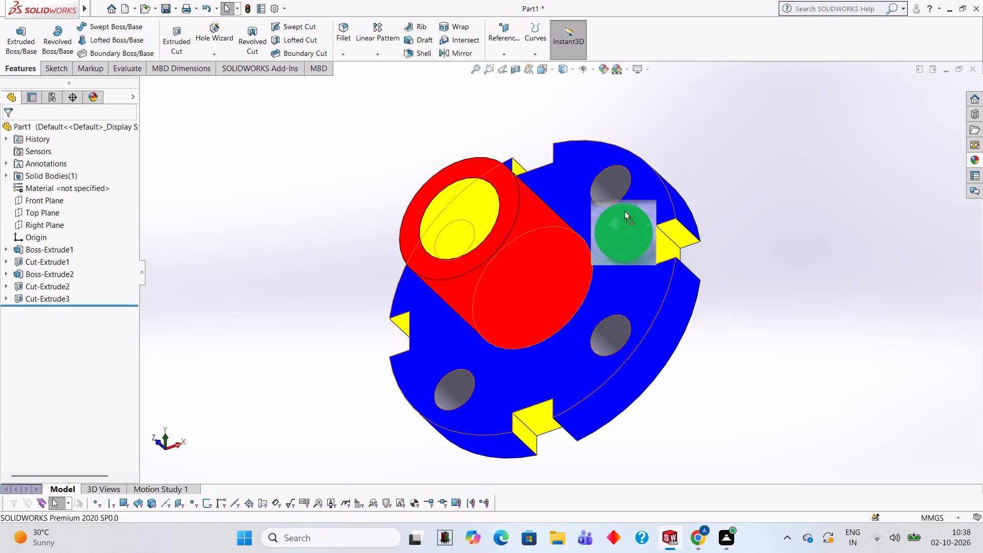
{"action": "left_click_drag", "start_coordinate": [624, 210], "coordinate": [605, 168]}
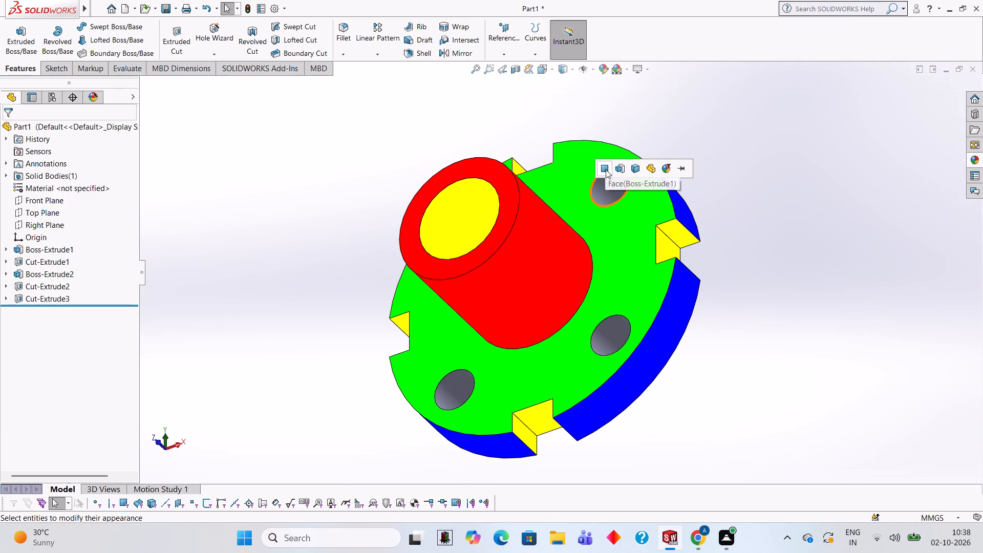
Apply the Green LED appearance to only the inner faces of the disc's two holes on the positive X side.
{"action": "left_click", "coordinate": [972, 158]}
{"action": "left_click_drag", "start_coordinate": [859, 401], "coordinate": [620, 329]}
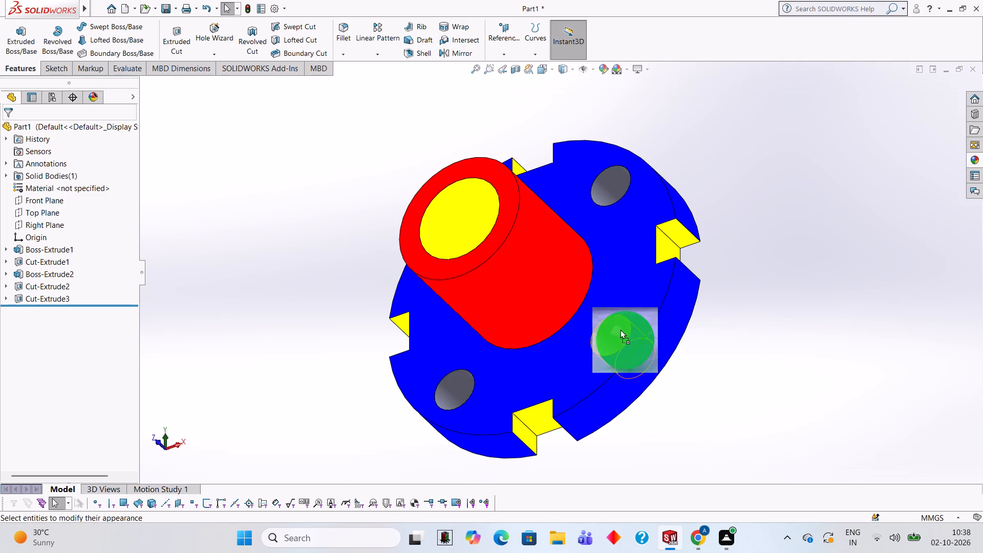
{"action": "left_click_drag", "start_coordinate": [620, 329], "coordinate": [609, 327]}
{"action": "left_click", "coordinate": [609, 327]}
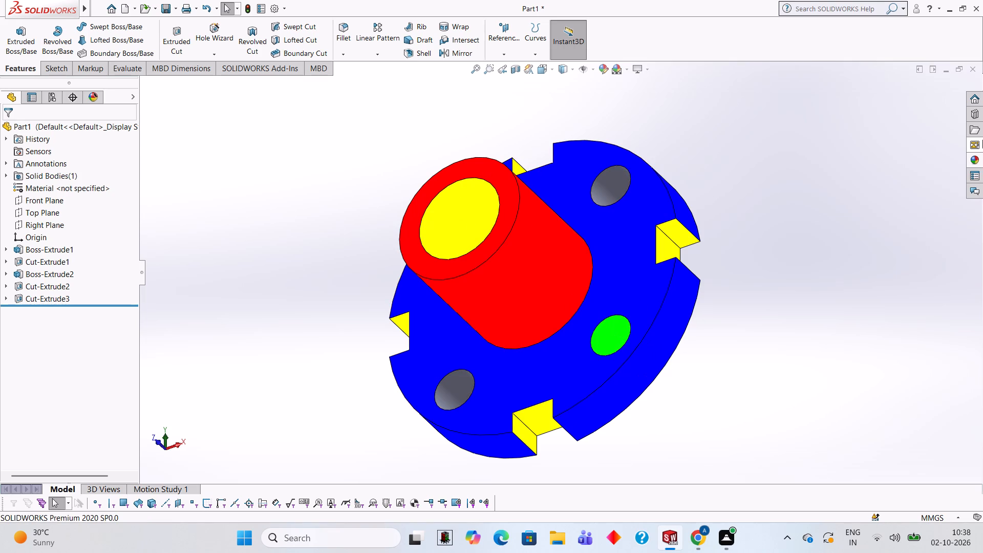
{"action": "left_click", "coordinate": [975, 163]}
{"action": "left_click_drag", "start_coordinate": [881, 392], "coordinate": [706, 233]}
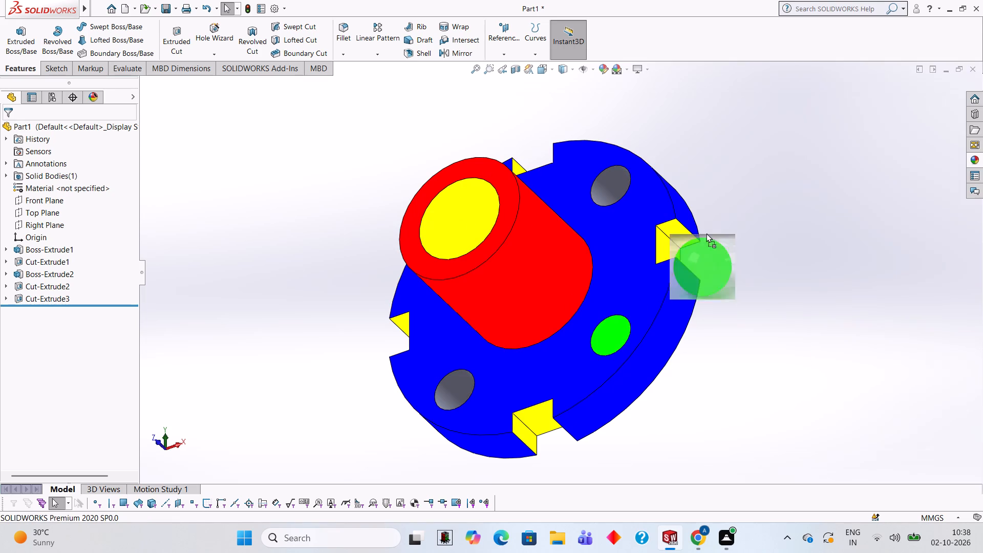
{"action": "left_click_drag", "start_coordinate": [706, 233], "coordinate": [616, 178]}
{"action": "left_click", "coordinate": [616, 178]}
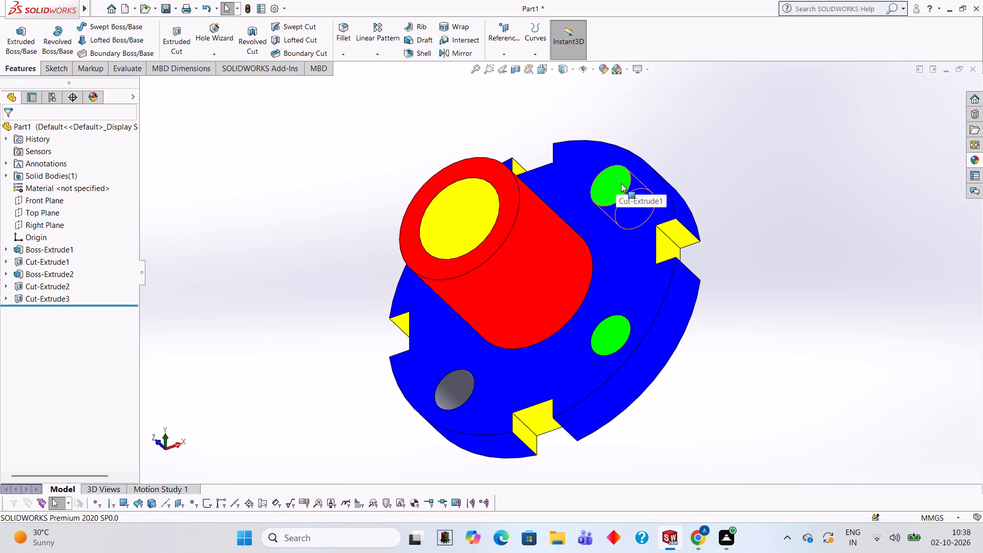
Apply the Green LED appearance to only the inner face of the disc hole at negative X, negative Y.
{"action": "middle_click_drag", "start_coordinate": [607, 172], "coordinate": [652, 210]}
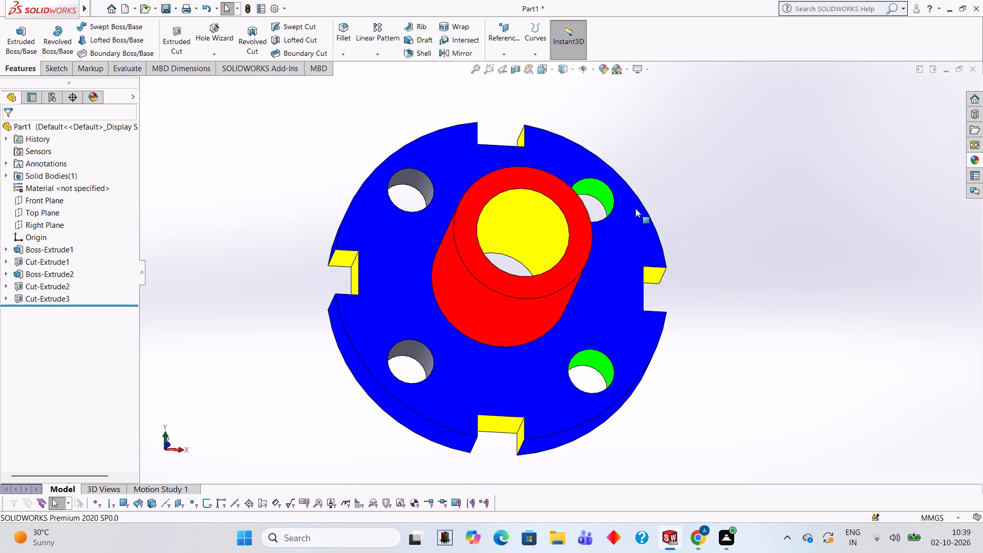
{"action": "left_click", "coordinate": [971, 162]}
{"action": "left_click_drag", "start_coordinate": [873, 401], "coordinate": [410, 342]}
{"action": "left_click", "coordinate": [410, 342]}
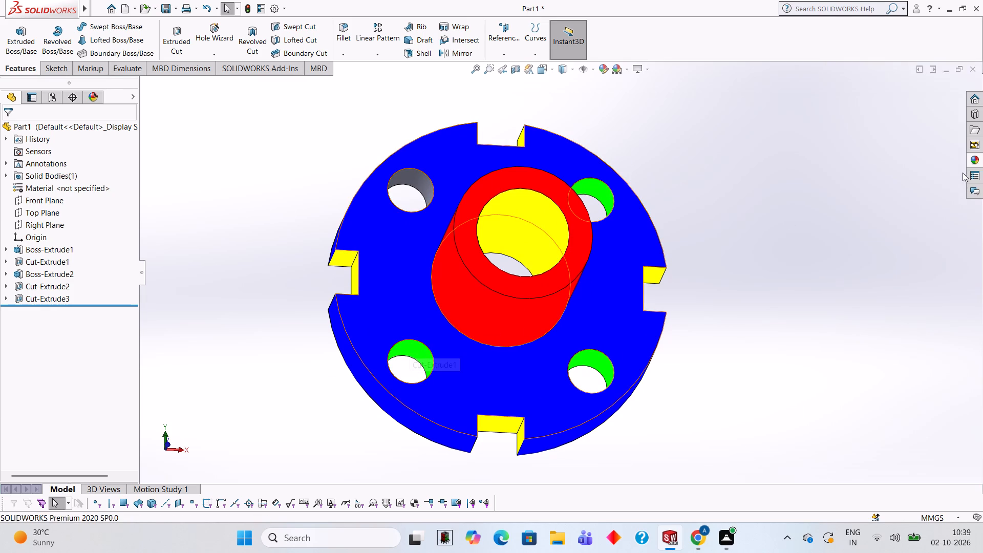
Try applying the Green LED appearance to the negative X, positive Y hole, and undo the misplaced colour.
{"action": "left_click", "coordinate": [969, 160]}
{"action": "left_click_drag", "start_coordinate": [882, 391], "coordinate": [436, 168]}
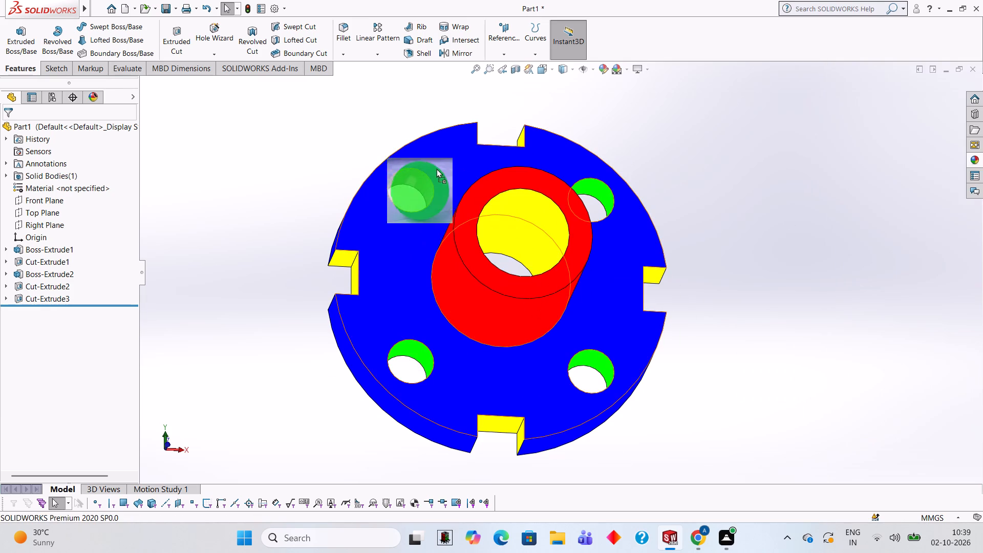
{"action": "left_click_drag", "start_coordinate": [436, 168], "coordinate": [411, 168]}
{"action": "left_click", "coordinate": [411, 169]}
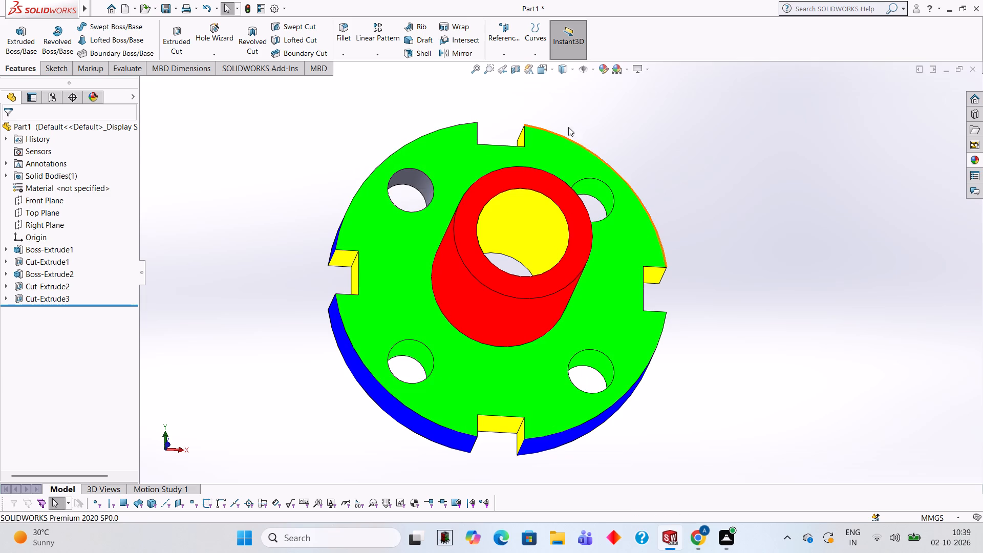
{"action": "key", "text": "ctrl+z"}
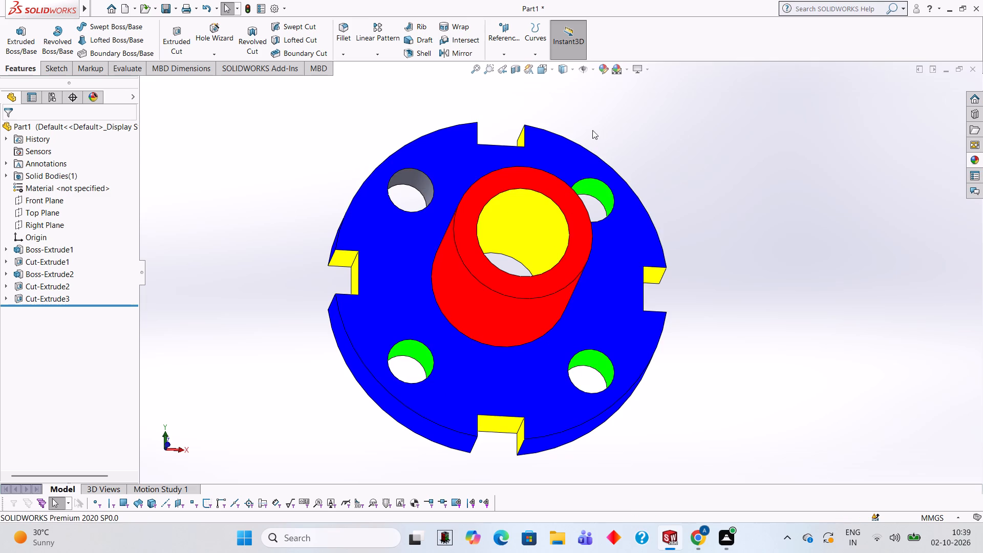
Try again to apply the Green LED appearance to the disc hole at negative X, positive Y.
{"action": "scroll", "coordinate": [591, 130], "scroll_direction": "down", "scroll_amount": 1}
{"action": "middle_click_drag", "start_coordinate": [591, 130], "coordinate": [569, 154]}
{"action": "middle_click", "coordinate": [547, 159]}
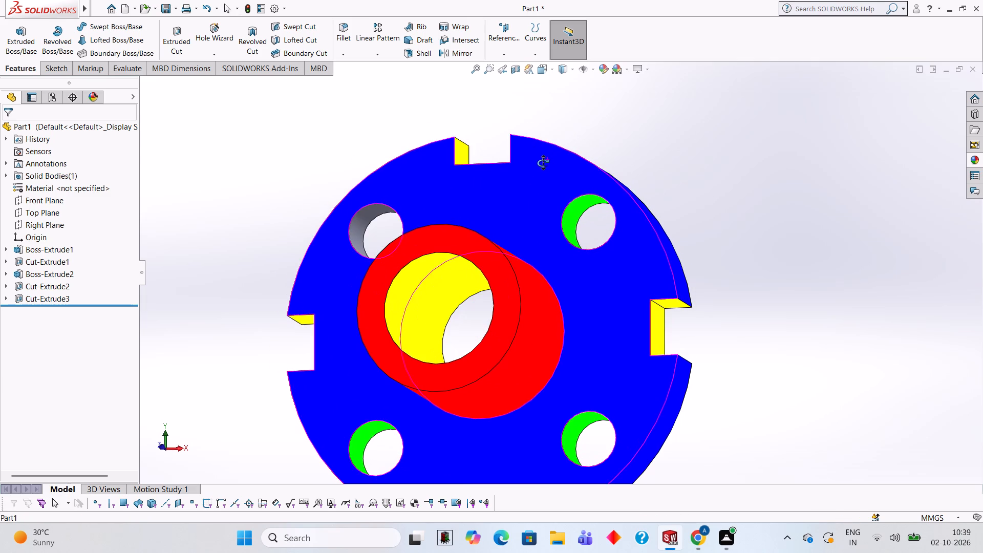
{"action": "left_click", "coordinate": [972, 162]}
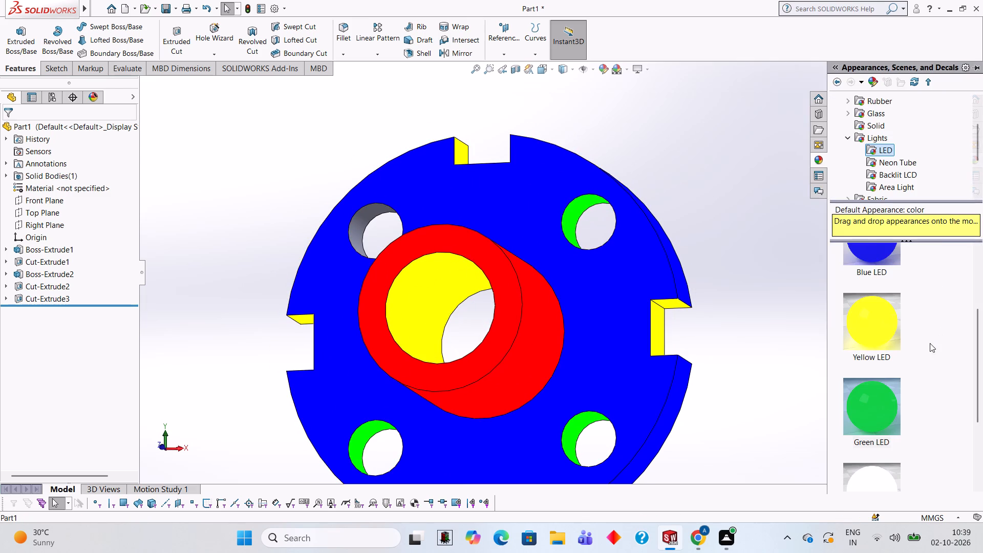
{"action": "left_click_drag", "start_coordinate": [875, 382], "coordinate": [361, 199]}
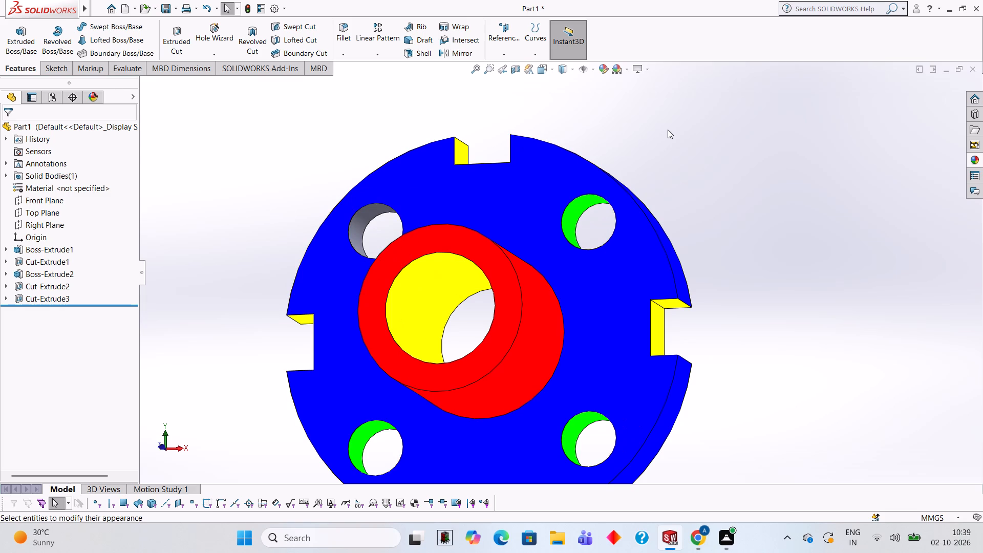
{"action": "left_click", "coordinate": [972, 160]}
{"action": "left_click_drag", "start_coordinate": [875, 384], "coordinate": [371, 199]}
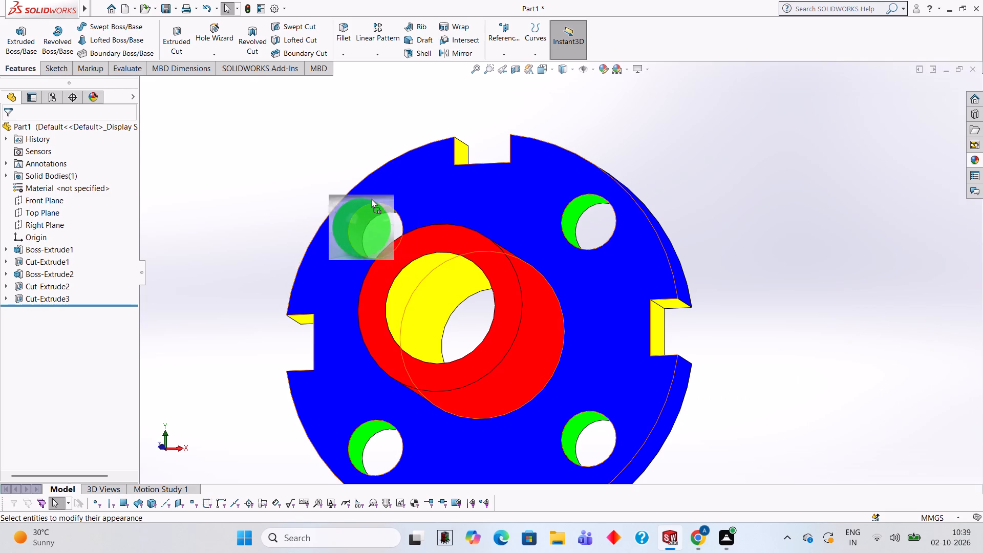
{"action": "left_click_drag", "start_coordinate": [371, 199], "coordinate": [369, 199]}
Apply the Green LED appearance to only the inner face of the remaining hole, at negative X, positive Y.
{"action": "scroll", "coordinate": [479, 201], "scroll_direction": "down", "scroll_amount": 1}
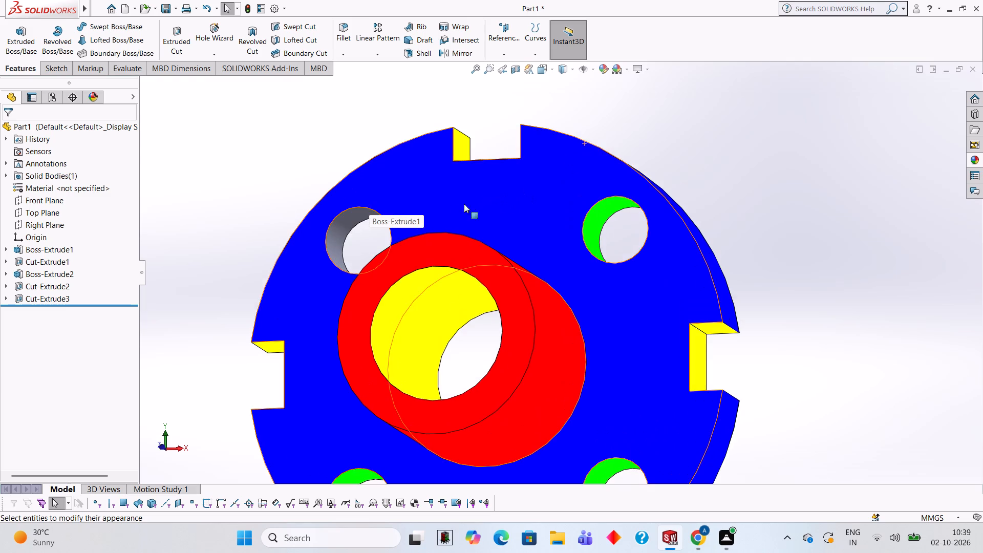
{"action": "scroll", "coordinate": [342, 228], "scroll_direction": "down", "scroll_amount": 2}
{"action": "middle_click_drag", "start_coordinate": [341, 226], "coordinate": [324, 265]}
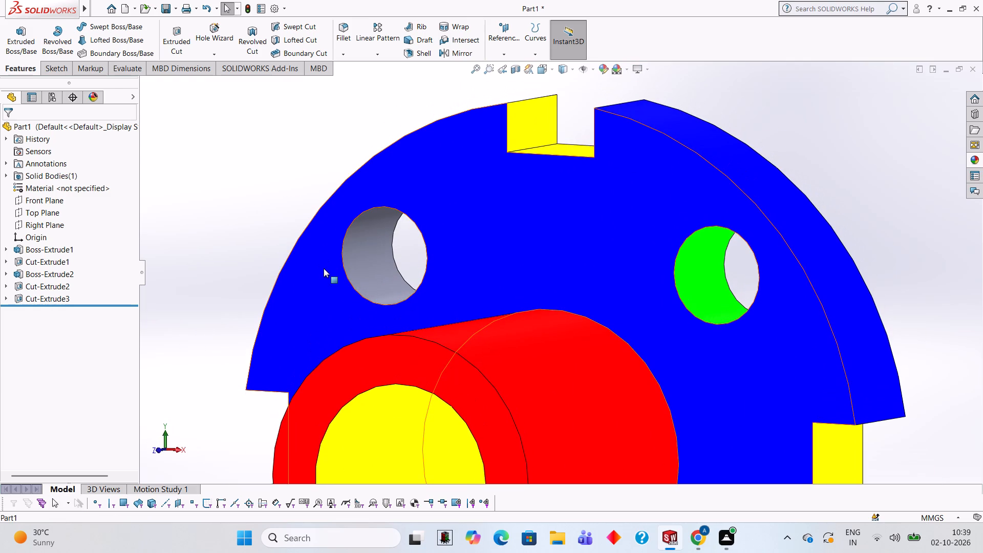
{"action": "left_click", "coordinate": [972, 161]}
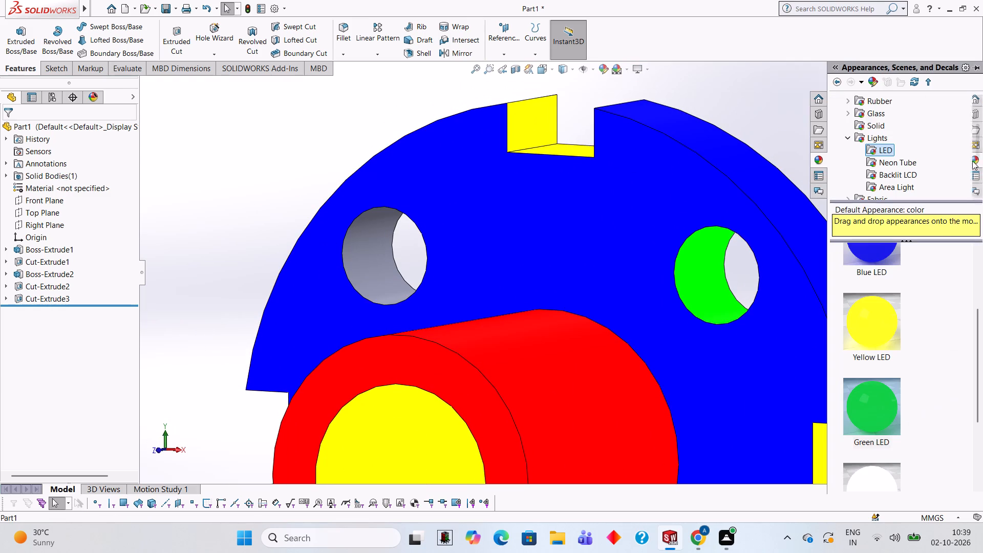
{"action": "left_click_drag", "start_coordinate": [882, 397], "coordinate": [379, 224]}
{"action": "left_click", "coordinate": [379, 224]}
Examine the coloured bushing from several angles to check the hole, slot, boss and bore colours.
{"action": "scroll", "coordinate": [398, 216], "scroll_direction": "up", "scroll_amount": 5}
{"action": "scroll", "coordinate": [462, 236], "scroll_direction": "up", "scroll_amount": 2}
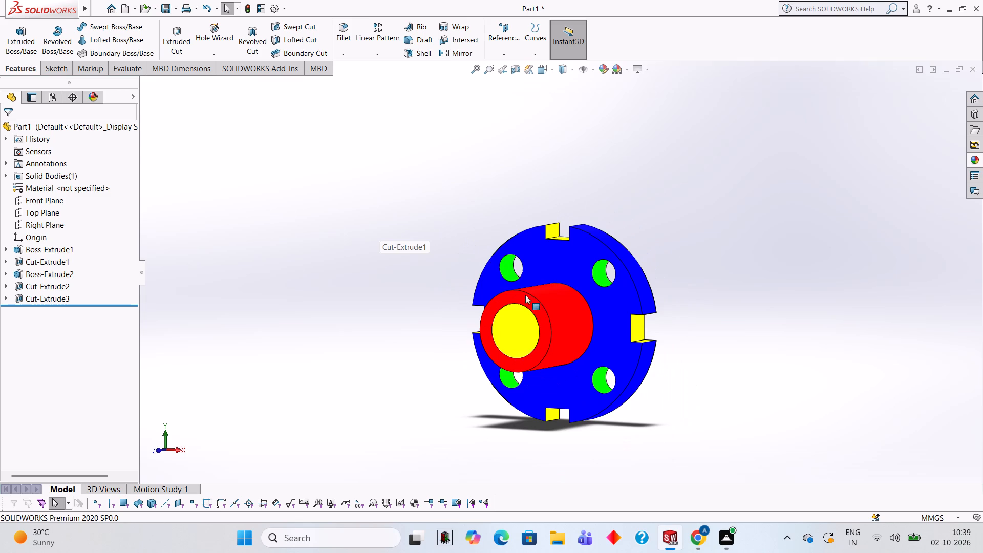
{"action": "scroll", "coordinate": [534, 306], "scroll_direction": "up", "scroll_amount": 2}
{"action": "middle_click_drag", "start_coordinate": [535, 283], "coordinate": [532, 128]}
{"action": "middle_click_drag", "start_coordinate": [567, 260], "coordinate": [567, 259]}
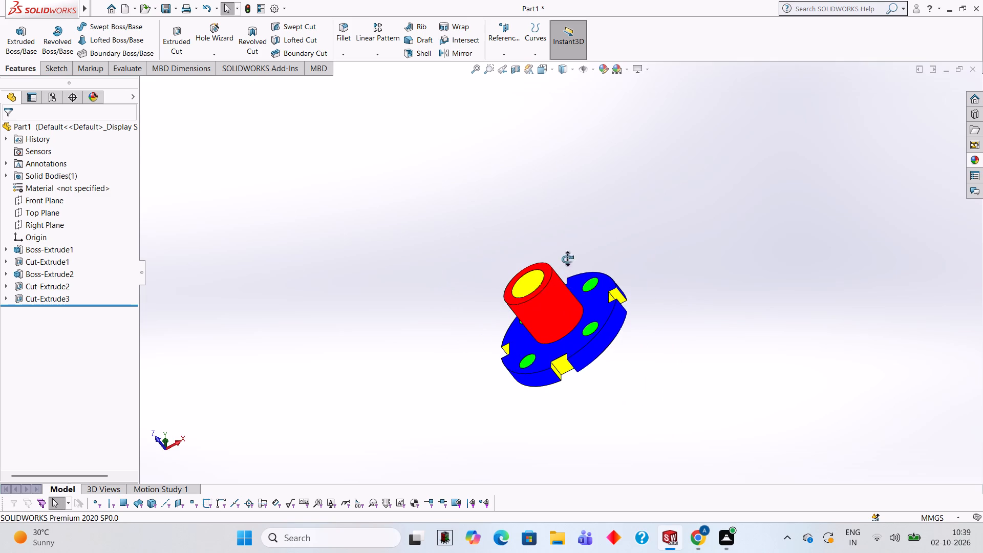
{"action": "middle_click_drag", "start_coordinate": [567, 259], "coordinate": [601, 379]}
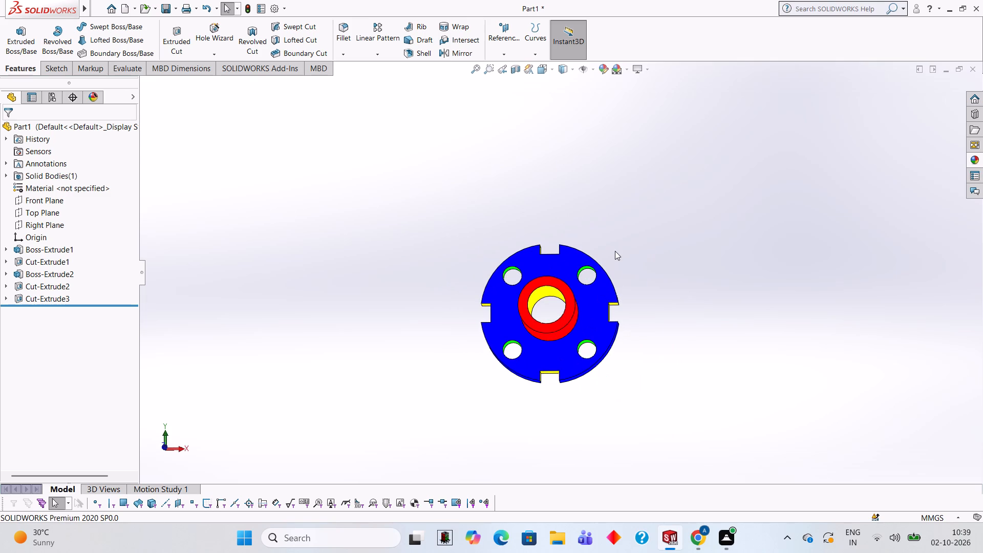
{"action": "scroll", "coordinate": [587, 354], "scroll_direction": "down", "scroll_amount": 3}
{"action": "middle_click_drag", "start_coordinate": [703, 346], "coordinate": [700, 261]}
{"action": "scroll", "coordinate": [700, 261], "scroll_direction": "down", "scroll_amount": 1}
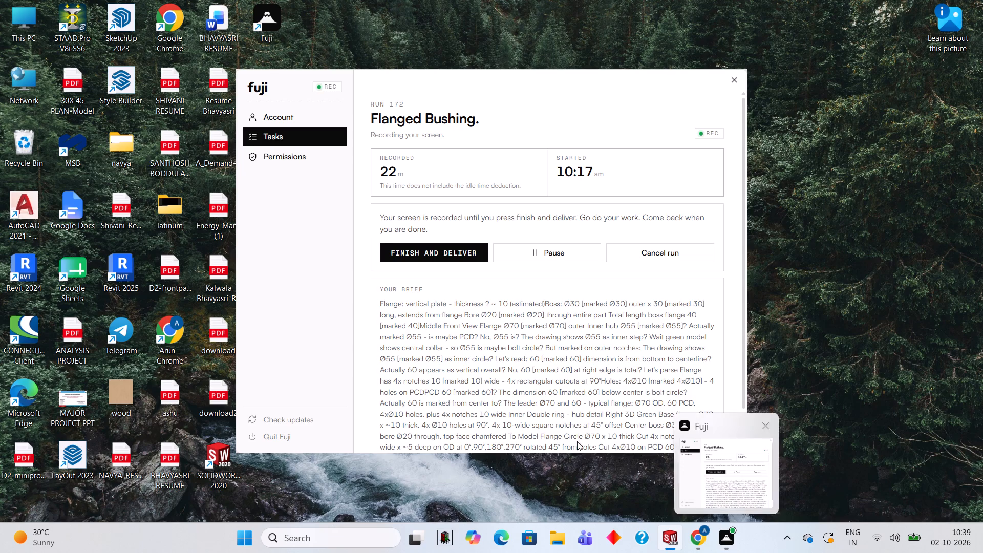
{"action": "scroll", "coordinate": [611, 265], "scroll_direction": "up", "scroll_amount": 3}
{"action": "scroll", "coordinate": [614, 276], "scroll_direction": "down", "scroll_amount": 1}
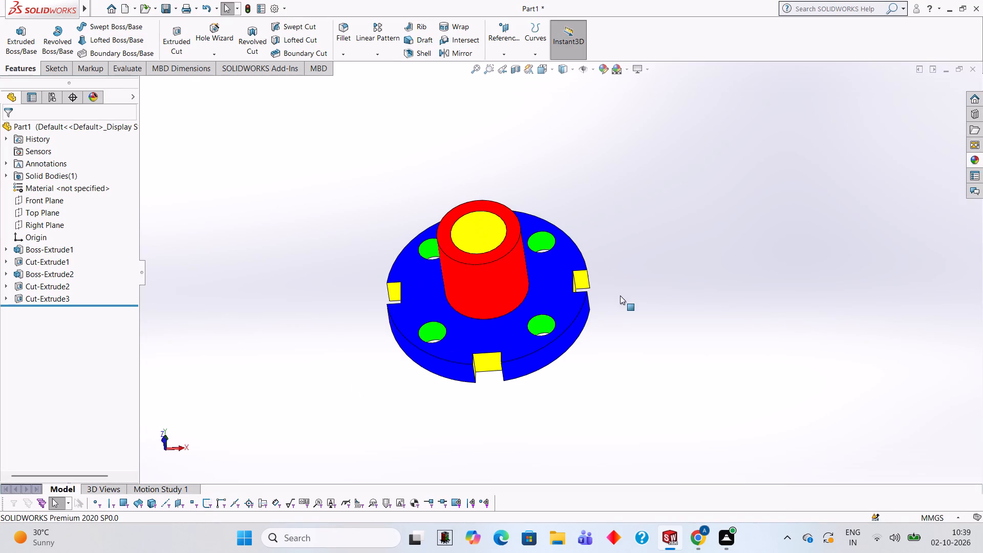
{"action": "scroll", "coordinate": [379, 259], "scroll_direction": "down", "scroll_amount": 2}
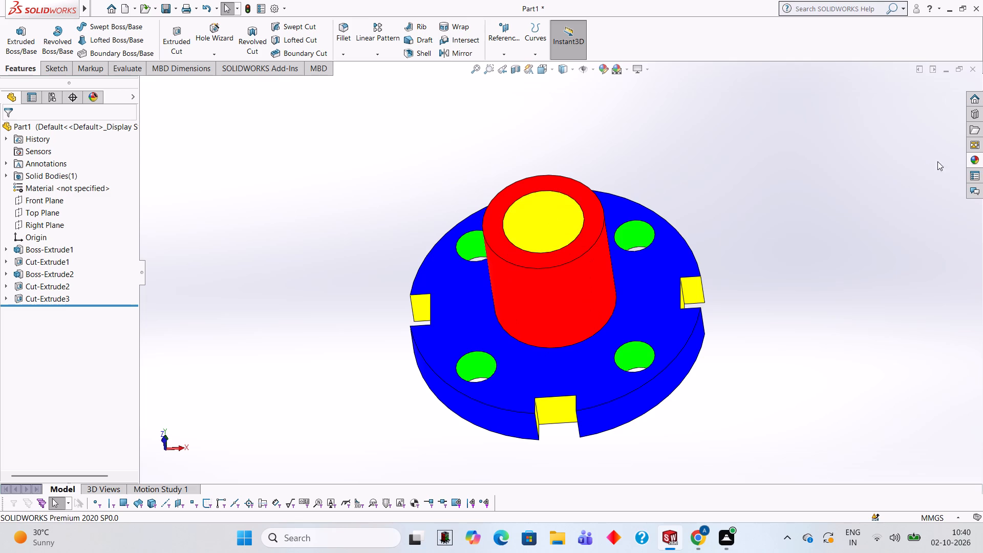
Apply the Green LED appearance to only the ring-shaped end face of the boss.
{"action": "left_click", "coordinate": [982, 154]}
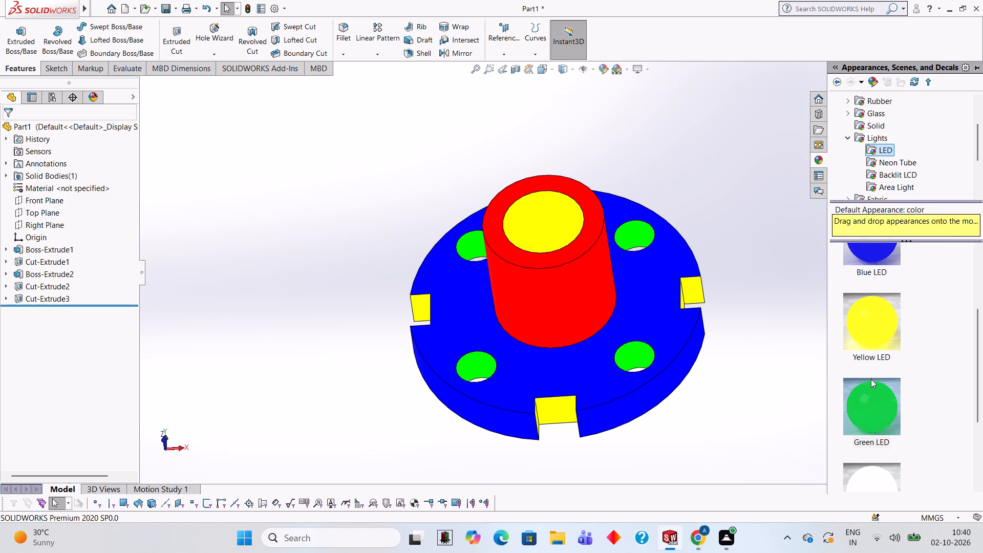
{"action": "left_click_drag", "start_coordinate": [873, 383], "coordinate": [540, 186]}
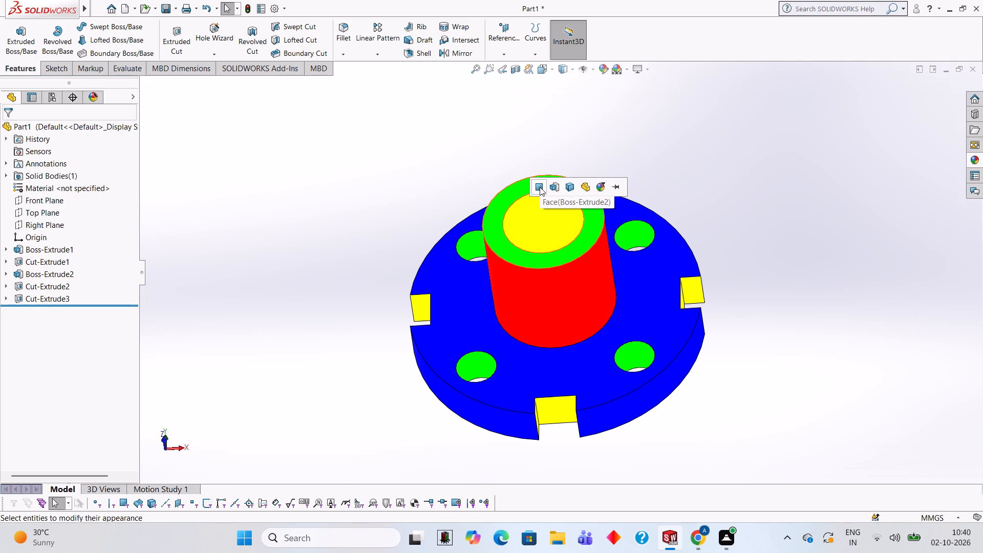
{"action": "left_click", "coordinate": [540, 187]}
Examine the coloured bushing from its boss side, back and edge to check all face colours.
{"action": "scroll", "coordinate": [696, 263], "scroll_direction": "up", "scroll_amount": 3}
{"action": "middle_click_drag", "start_coordinate": [696, 260], "coordinate": [670, 331]}
{"action": "scroll", "coordinate": [696, 260], "scroll_direction": "down", "scroll_amount": 1}
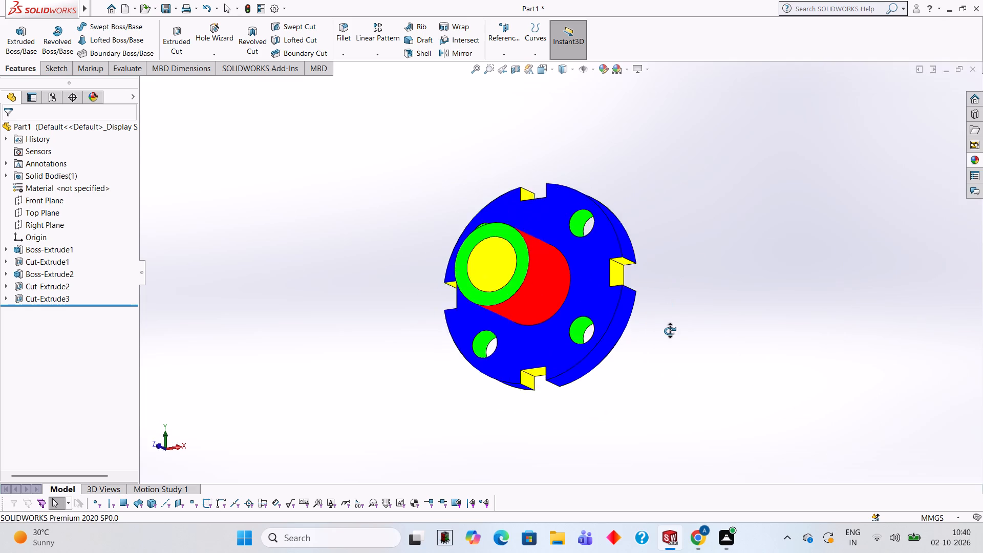
{"action": "middle_click_drag", "start_coordinate": [670, 331], "coordinate": [666, 193]}
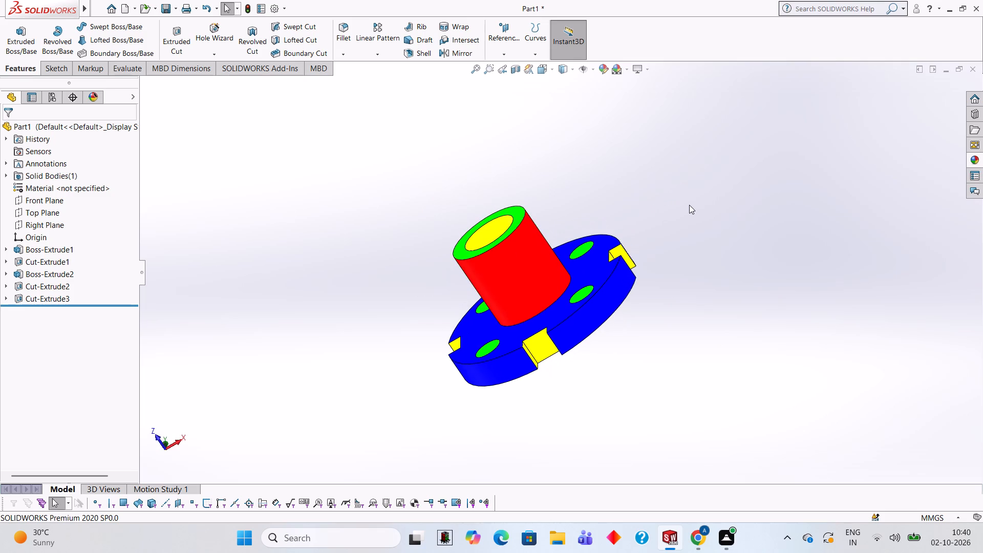
{"action": "middle_click_drag", "start_coordinate": [698, 210], "coordinate": [557, 386]}
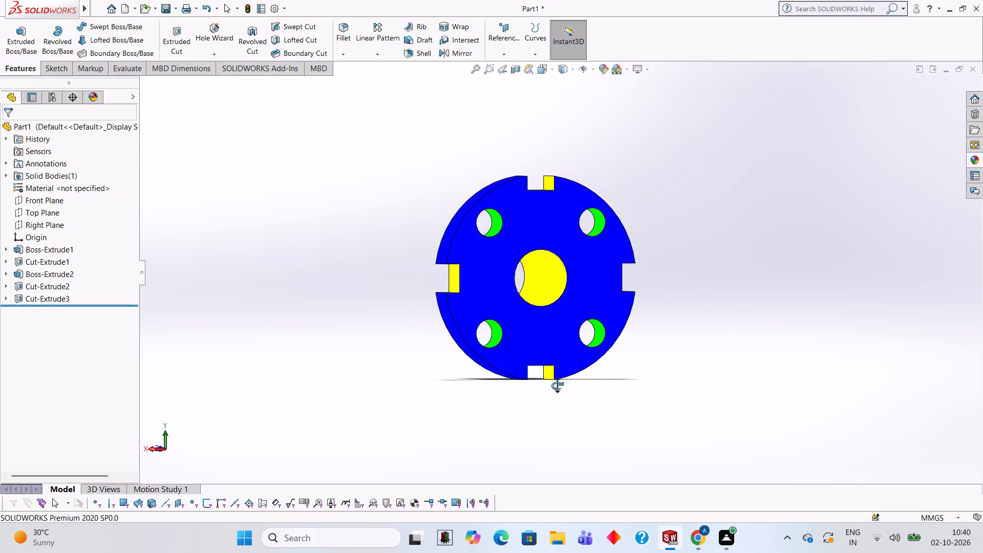
{"action": "middle_click_drag", "start_coordinate": [557, 386], "coordinate": [813, 182]}
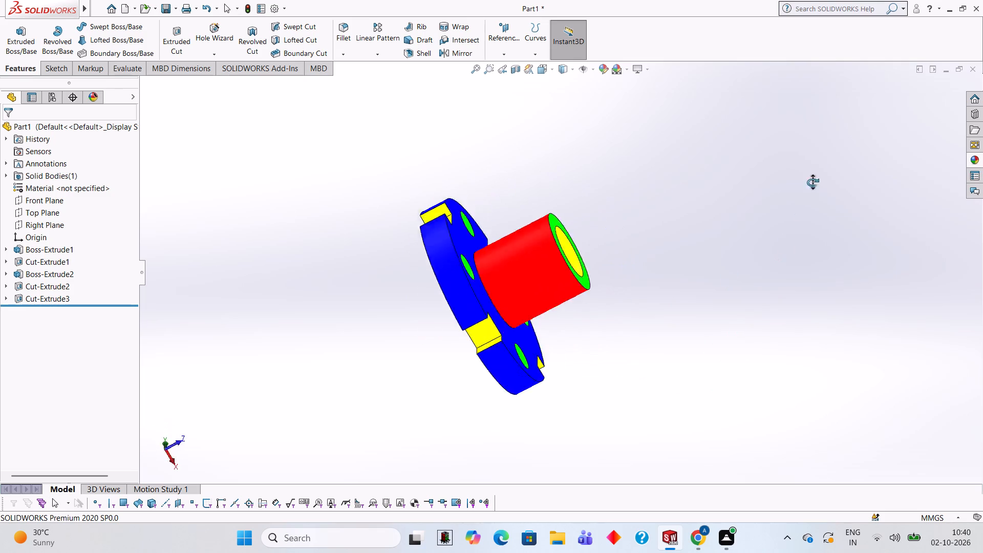
{"action": "middle_click_drag", "start_coordinate": [813, 182], "coordinate": [817, 162]}
{"action": "middle_click_drag", "start_coordinate": [690, 288], "coordinate": [636, 313]}
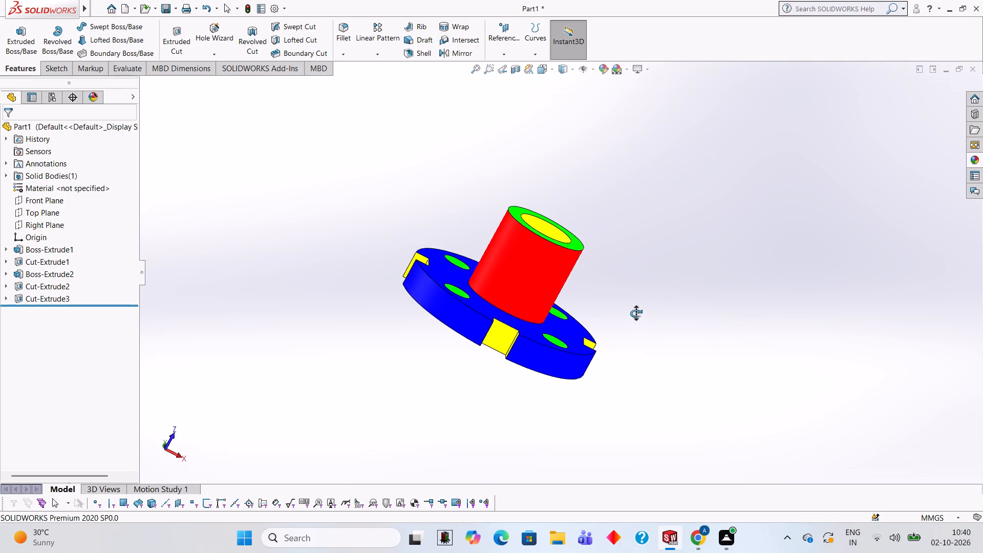
Examine the finished coloured bushing from the boss side, edge, back and upright views to check every face colour.
{"action": "middle_click_drag", "start_coordinate": [636, 313], "coordinate": [634, 313]}
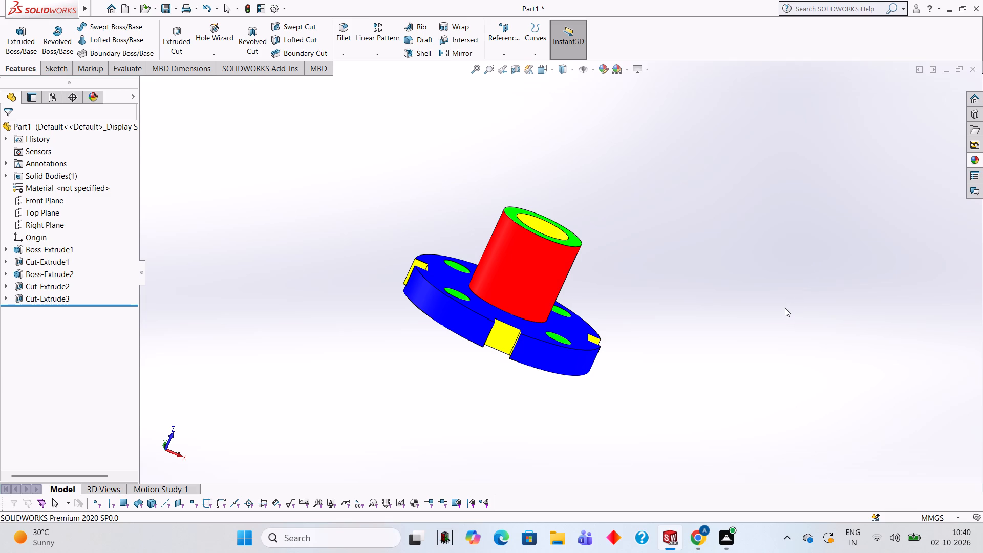
{"action": "scroll", "coordinate": [572, 337], "scroll_direction": "up", "scroll_amount": 2}
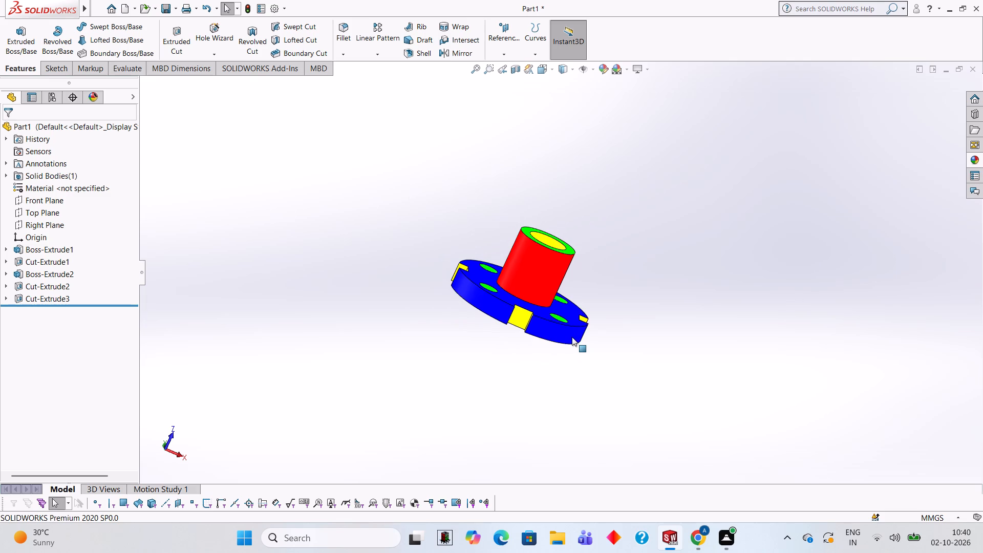
{"action": "scroll", "coordinate": [572, 337], "scroll_direction": "down", "scroll_amount": 1}
{"action": "scroll", "coordinate": [475, 233], "scroll_direction": "down", "scroll_amount": 2}
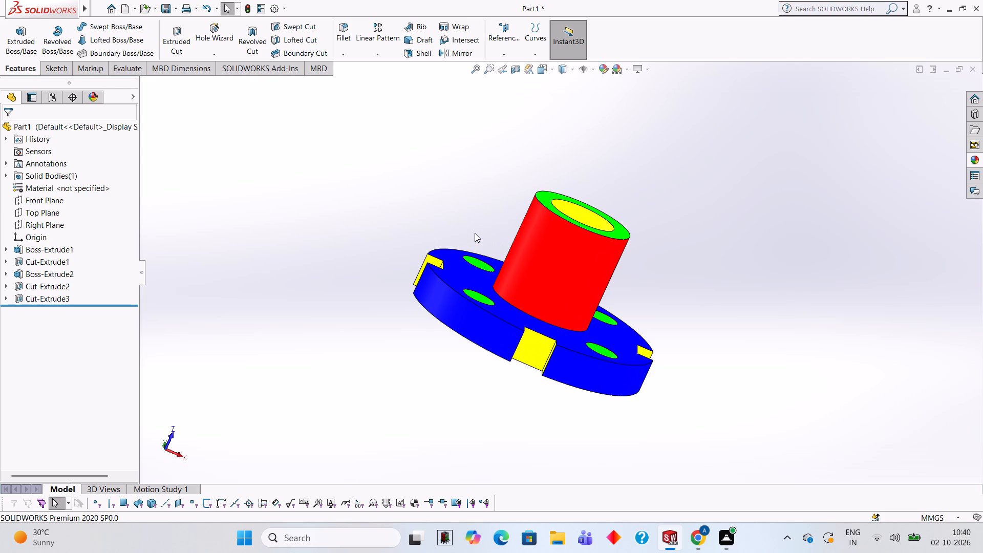
{"action": "scroll", "coordinate": [475, 233], "scroll_direction": "down", "scroll_amount": 1}
{"action": "scroll", "coordinate": [500, 267], "scroll_direction": "up", "scroll_amount": 1}
{"action": "scroll", "coordinate": [500, 267], "scroll_direction": "down", "scroll_amount": 1}
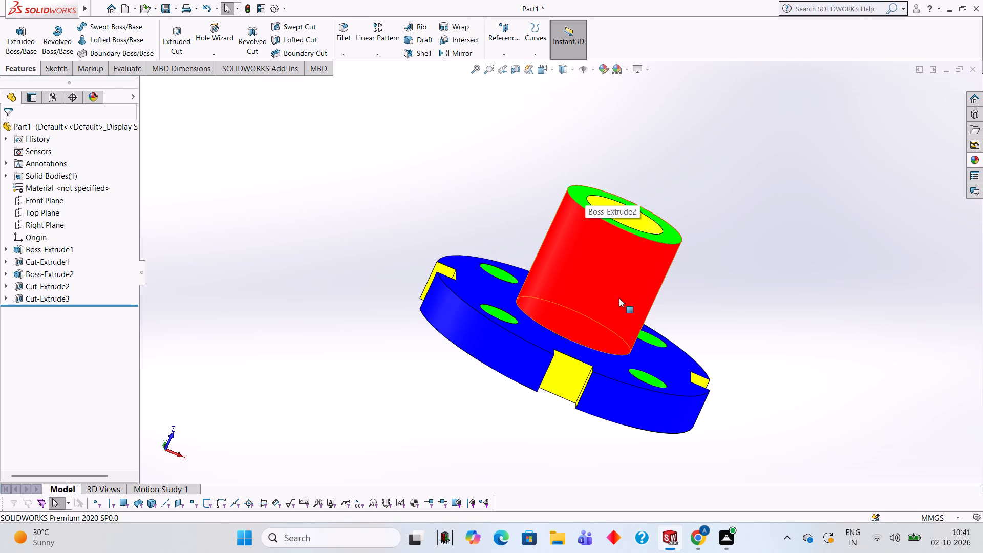
{"action": "scroll", "coordinate": [773, 218], "scroll_direction": "up", "scroll_amount": 1}
{"action": "middle_click_drag", "start_coordinate": [773, 218], "coordinate": [712, 254]}
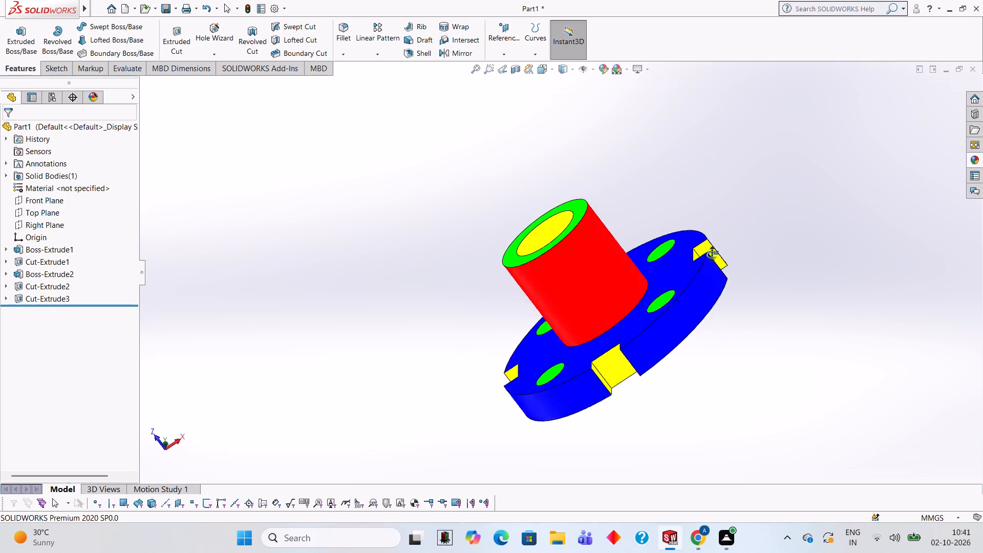
{"action": "middle_click_drag", "start_coordinate": [712, 254], "coordinate": [739, 297]}
{"action": "scroll", "coordinate": [749, 297], "scroll_direction": "up", "scroll_amount": 2}
{"action": "middle_click_drag", "start_coordinate": [761, 306], "coordinate": [753, 425]}
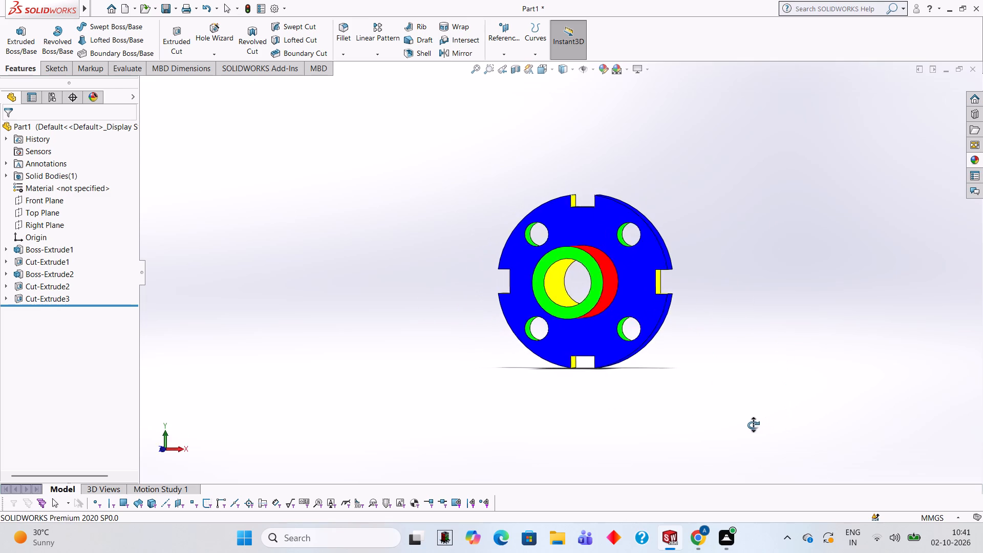
{"action": "middle_click_drag", "start_coordinate": [753, 425], "coordinate": [419, 362]}
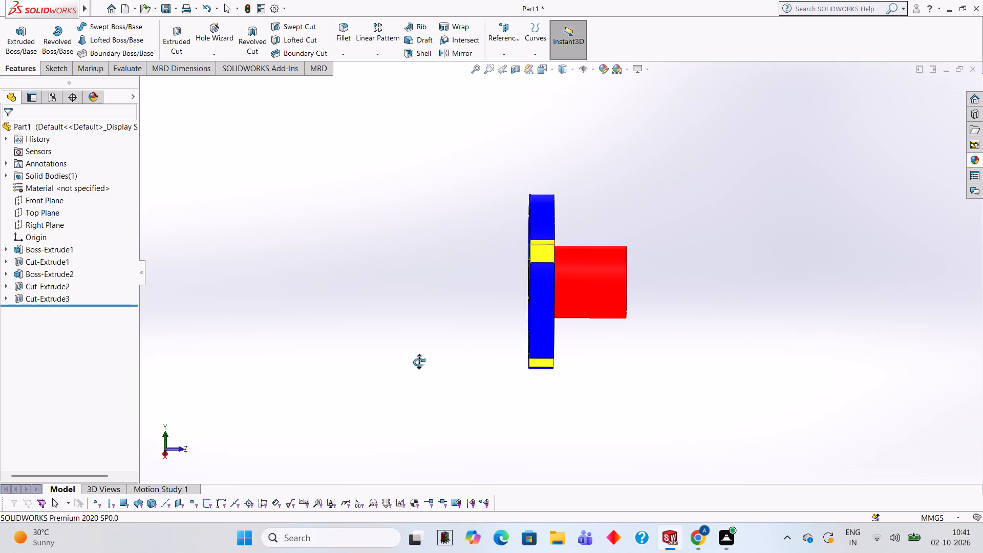
{"action": "middle_click_drag", "start_coordinate": [419, 362], "coordinate": [505, 329]}
{"action": "middle_click_drag", "start_coordinate": [651, 274], "coordinate": [868, 355]}
{"action": "middle_click_drag", "start_coordinate": [982, 331], "coordinate": [982, 286]}
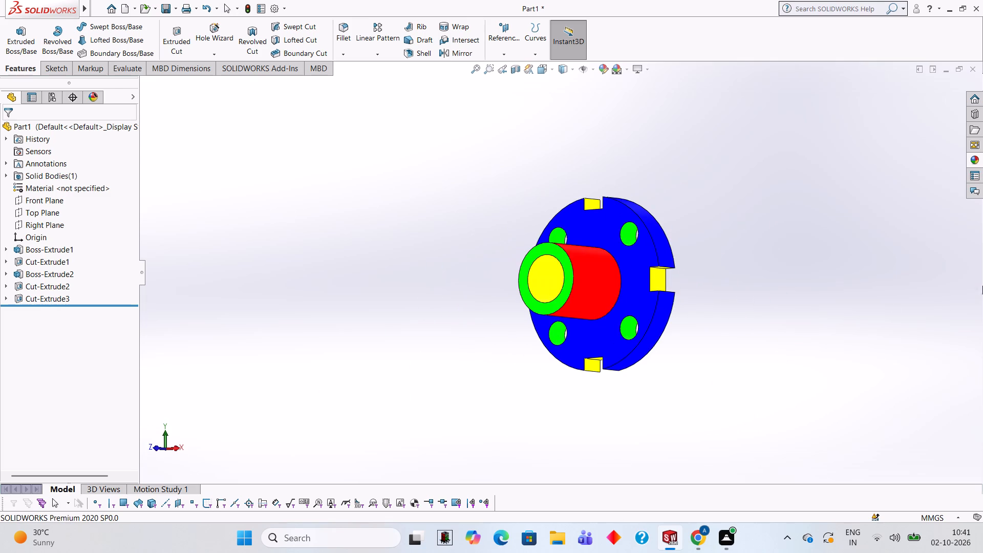
{"action": "middle_click_drag", "start_coordinate": [982, 286], "coordinate": [632, 265]}
{"action": "middle_click_drag", "start_coordinate": [832, 256], "coordinate": [755, 327]}
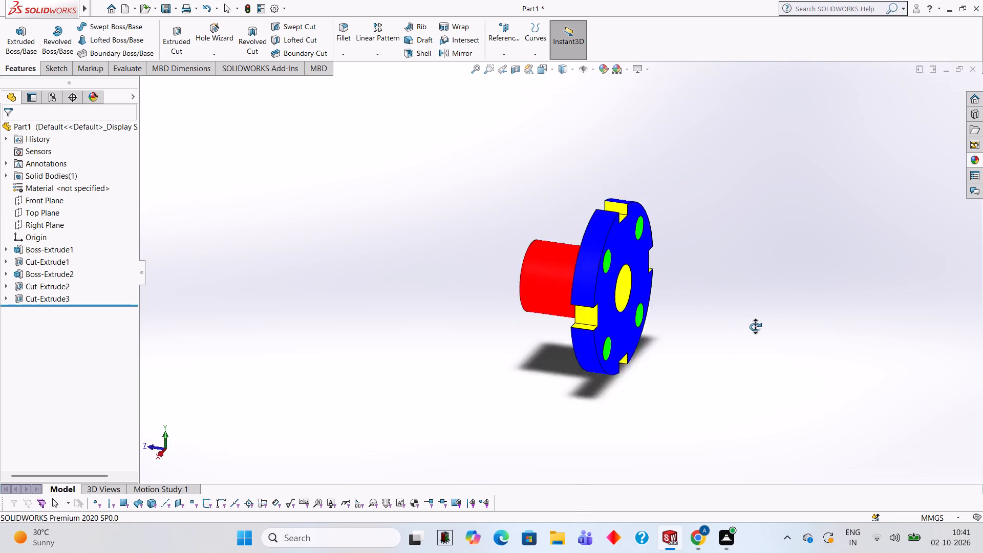
{"action": "middle_click_drag", "start_coordinate": [755, 327], "coordinate": [613, 335]}
{"action": "middle_click_drag", "start_coordinate": [624, 331], "coordinate": [459, 299]}
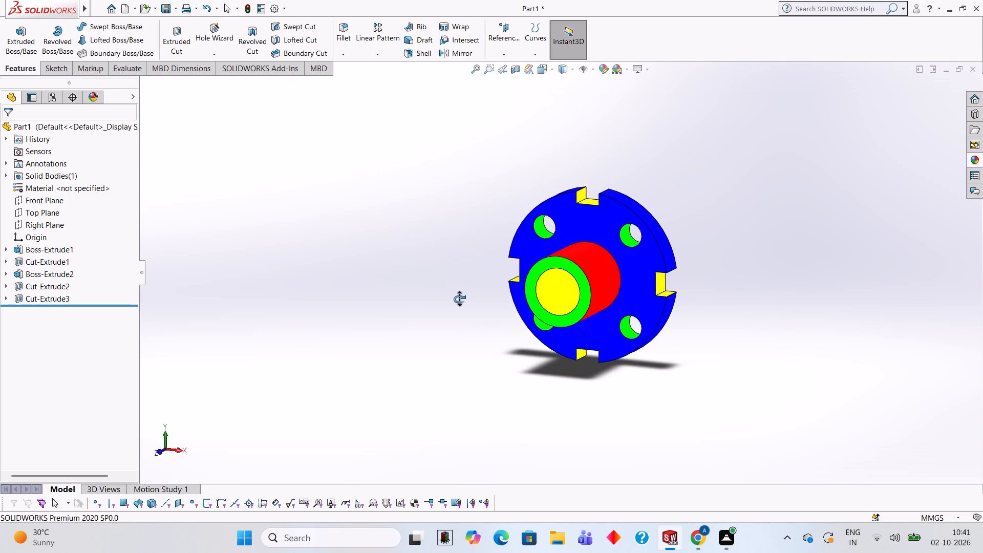
{"action": "middle_click_drag", "start_coordinate": [459, 299], "coordinate": [452, 295]}
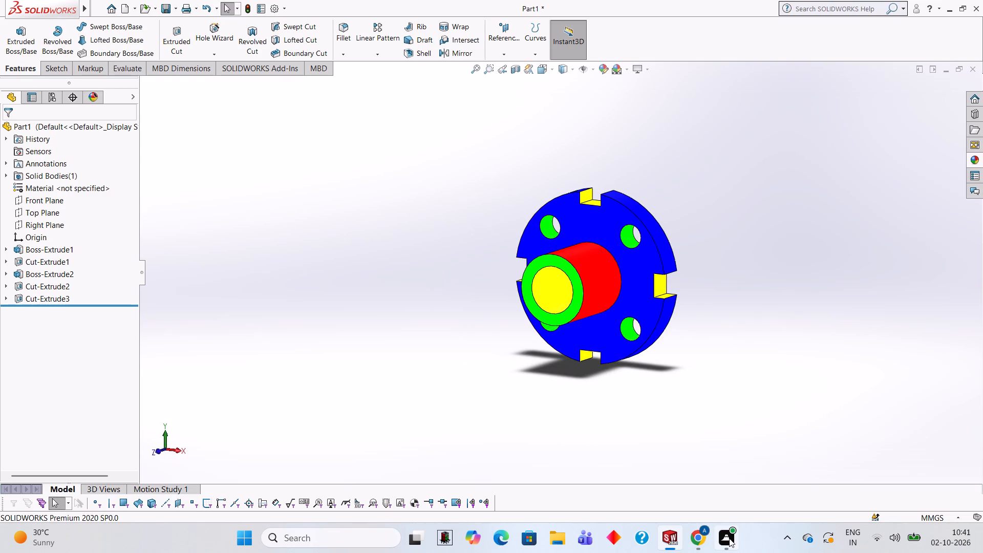
{"action": "middle_click_drag", "start_coordinate": [698, 333], "coordinate": [704, 337]}
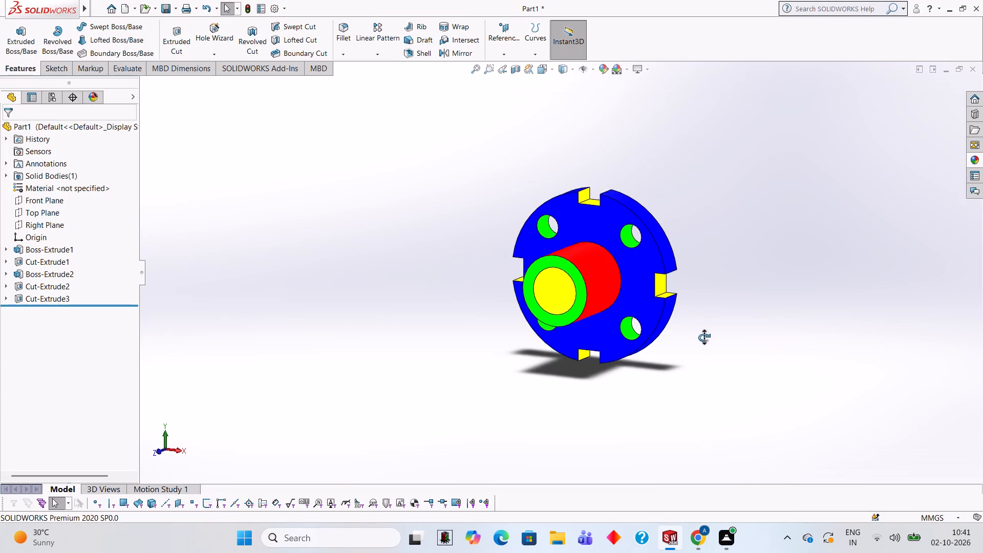
{"action": "middle_click_drag", "start_coordinate": [704, 337], "coordinate": [704, 286]}
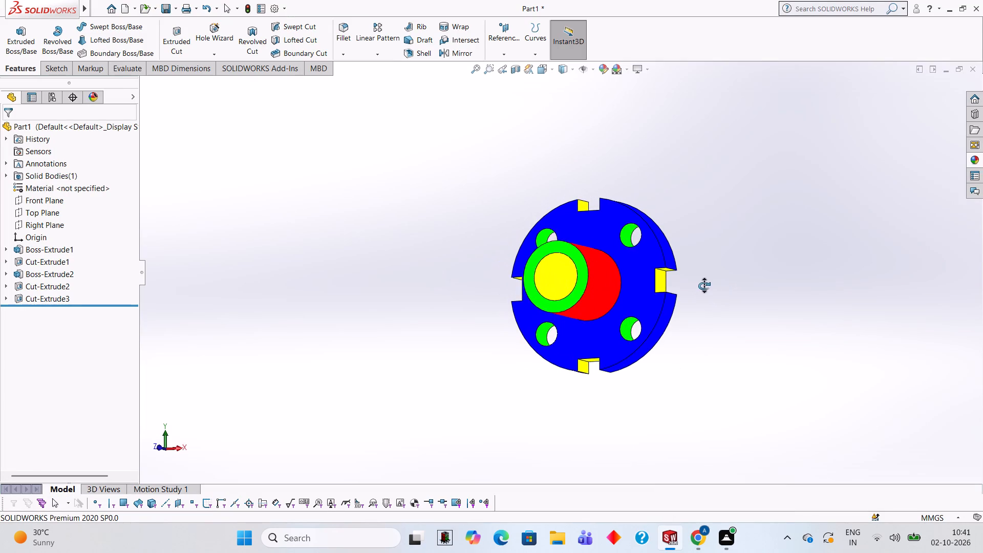
{"action": "middle_click_drag", "start_coordinate": [704, 286], "coordinate": [719, 288]}
{"action": "middle_click_drag", "start_coordinate": [693, 384], "coordinate": [716, 289]}
{"action": "scroll", "coordinate": [714, 325], "scroll_direction": "up", "scroll_amount": 1}
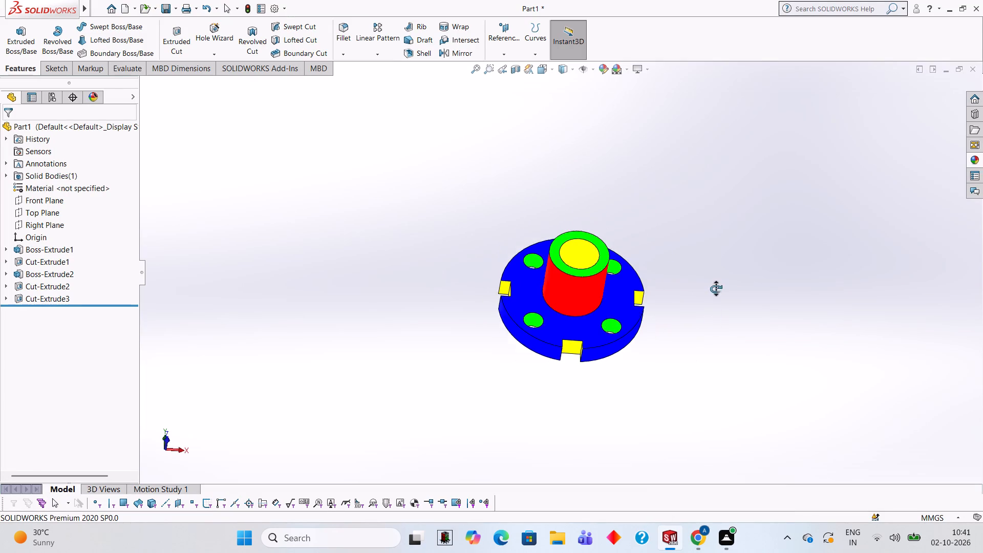
{"action": "middle_click_drag", "start_coordinate": [716, 289], "coordinate": [716, 273]}
{"action": "middle_click_drag", "start_coordinate": [678, 360], "coordinate": [668, 288]}
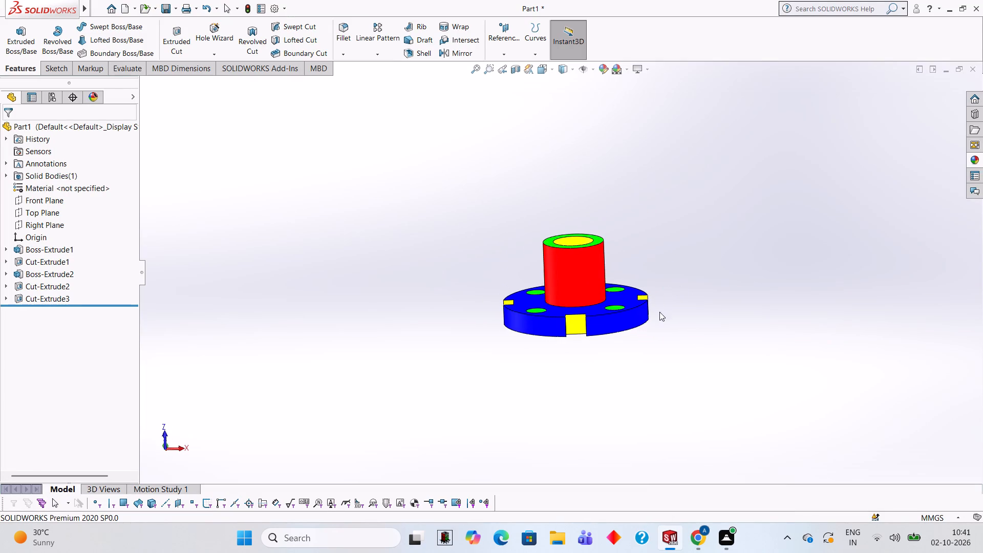
{"action": "middle_click_drag", "start_coordinate": [647, 387], "coordinate": [652, 367]}
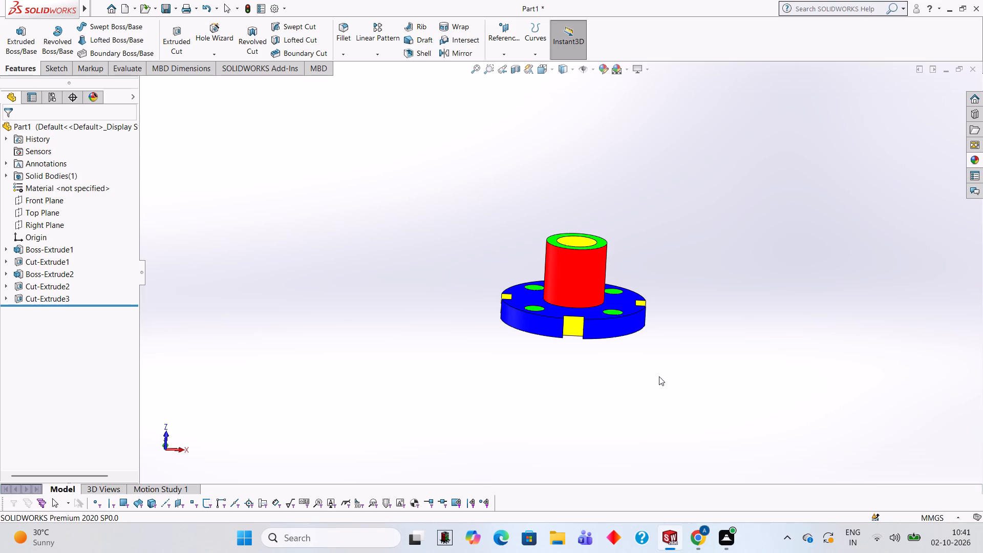
Save the part in the Documents folder as a SOLIDWORKS Part named Flange Bushing.
{"action": "key", "text": "ctrl+s"}
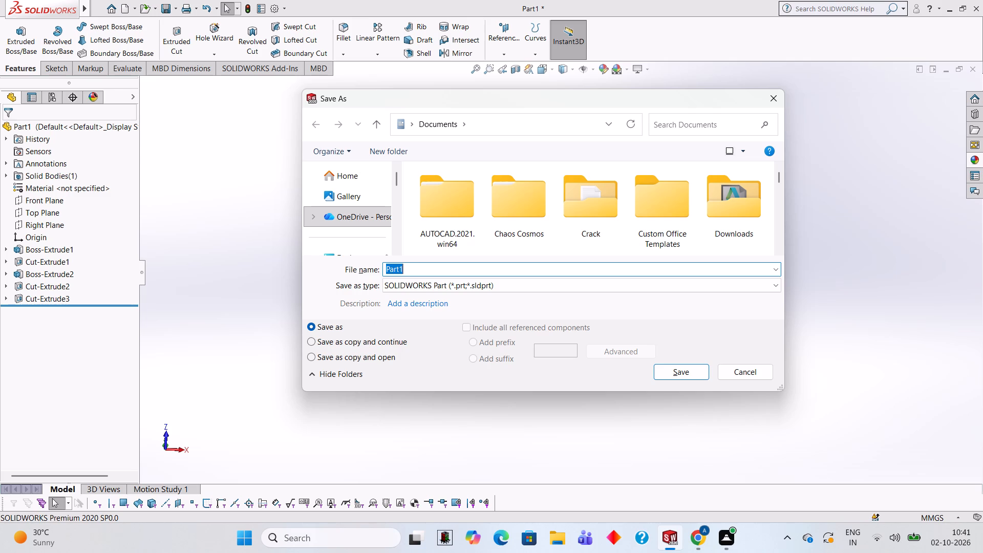
{"action": "key", "text": "f"}
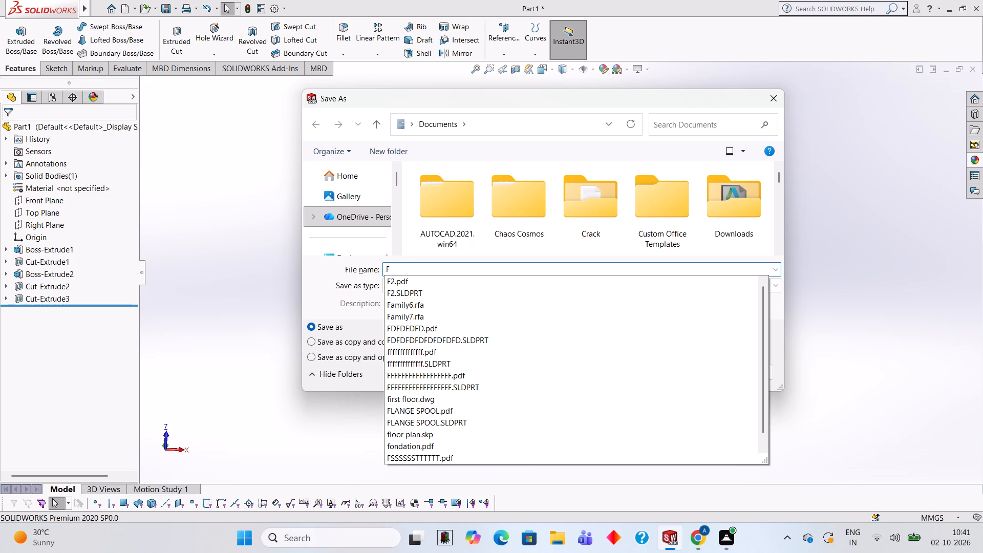
{"action": "key", "text": "l"}
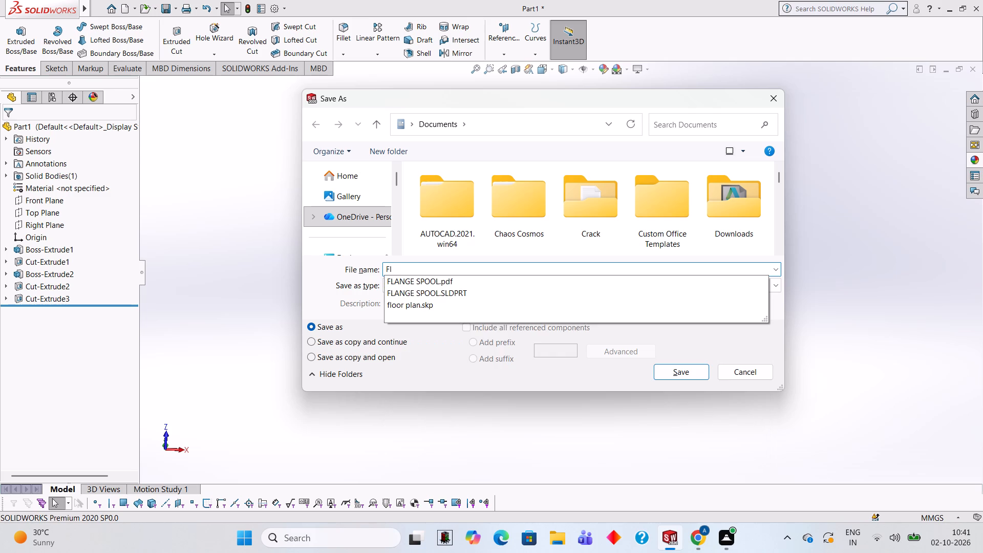
{"action": "key", "text": "a"}
{"action": "type", "text": "nf"}
{"action": "key", "text": "BackSpace"}
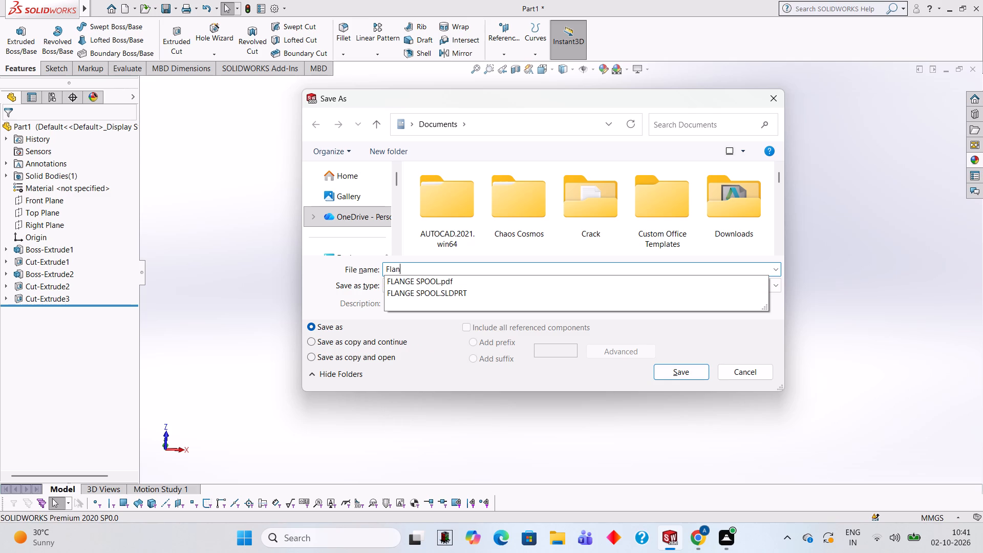
{"action": "type", "text": "ge"}
{"action": "key", "text": "space"}
{"action": "key", "text": "b"}
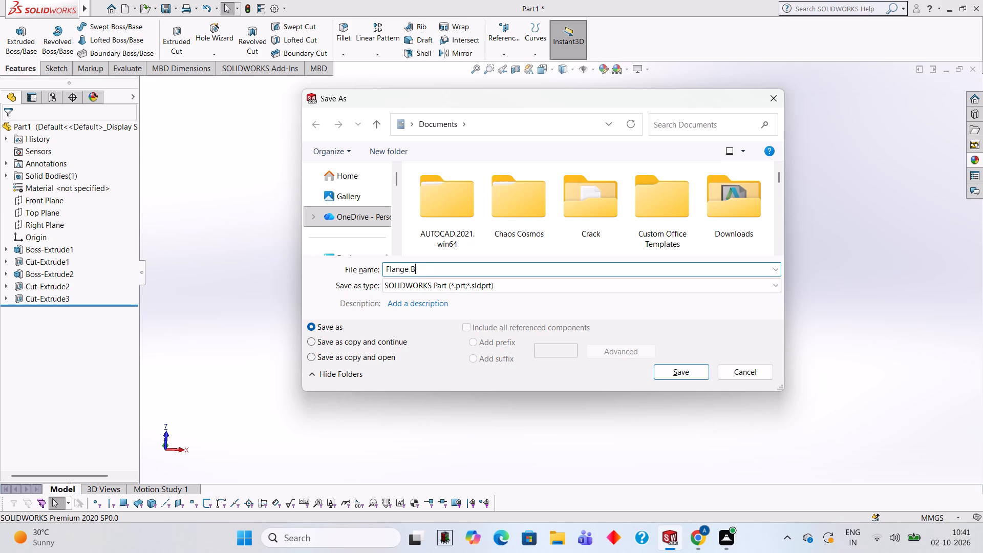
{"action": "type", "text": "UA"}
{"action": "key", "text": "BackSpace"}
{"action": "key", "text": "BackSpace"}
{"action": "key", "text": "u"}
{"action": "key", "text": "s"}
{"action": "type", "text": "hin"}
{"action": "key", "text": "g"}
{"action": "key", "text": "space"}
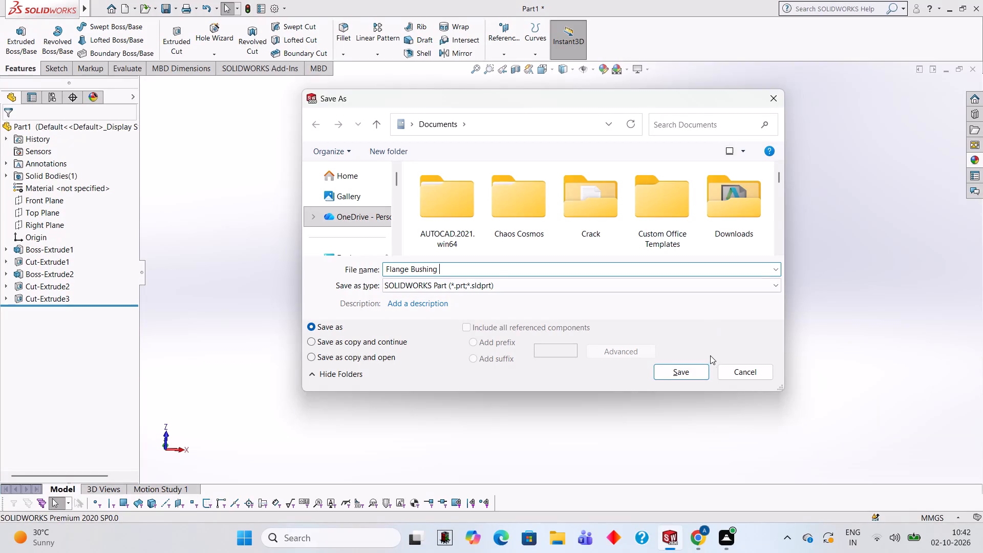
{"action": "left_click", "coordinate": [695, 370]}
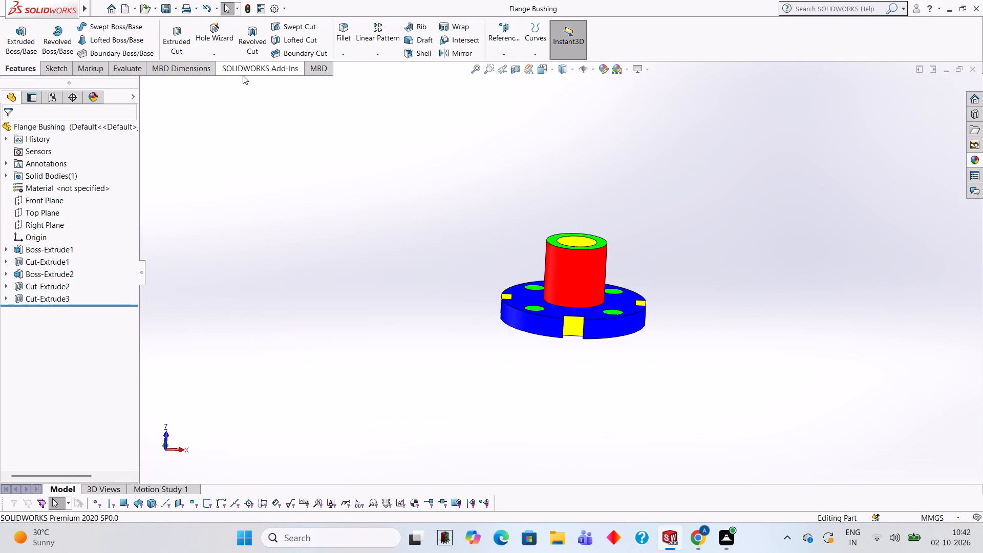
Save a PDF copy of the part (Adobe Portable Document Format) as Flange Bushing in the Documents folder.
{"action": "left_click", "coordinate": [178, 6]}
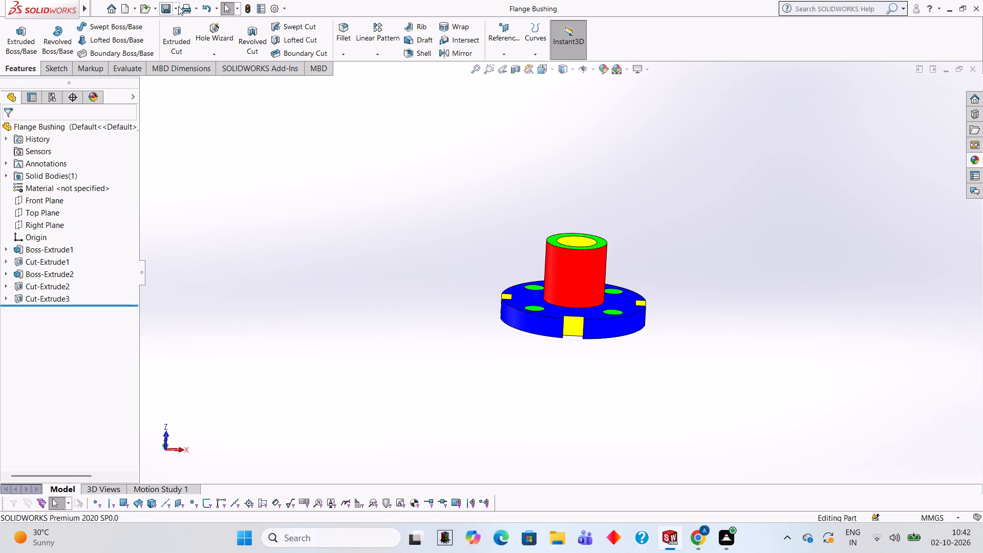
{"action": "left_click", "coordinate": [197, 36]}
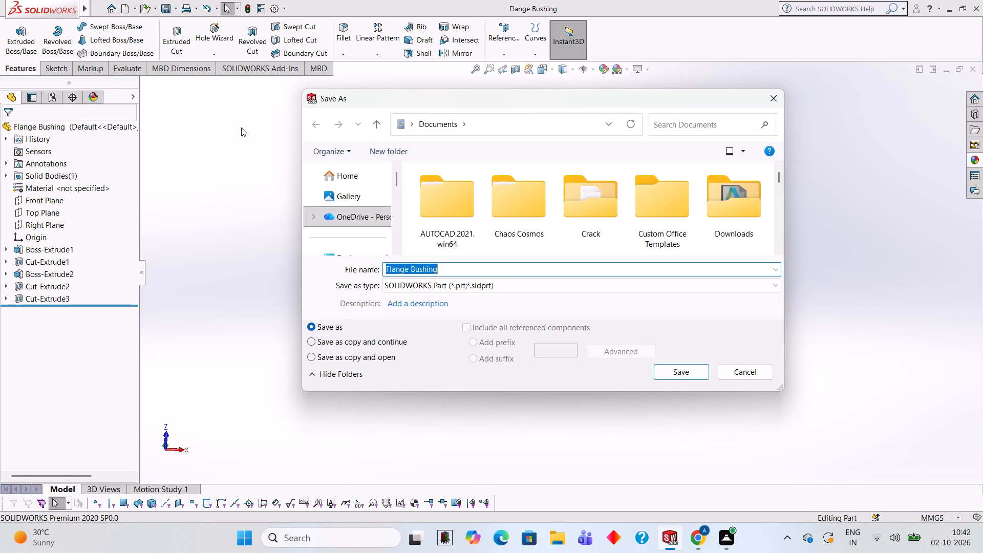
{"action": "left_click", "coordinate": [541, 290]}
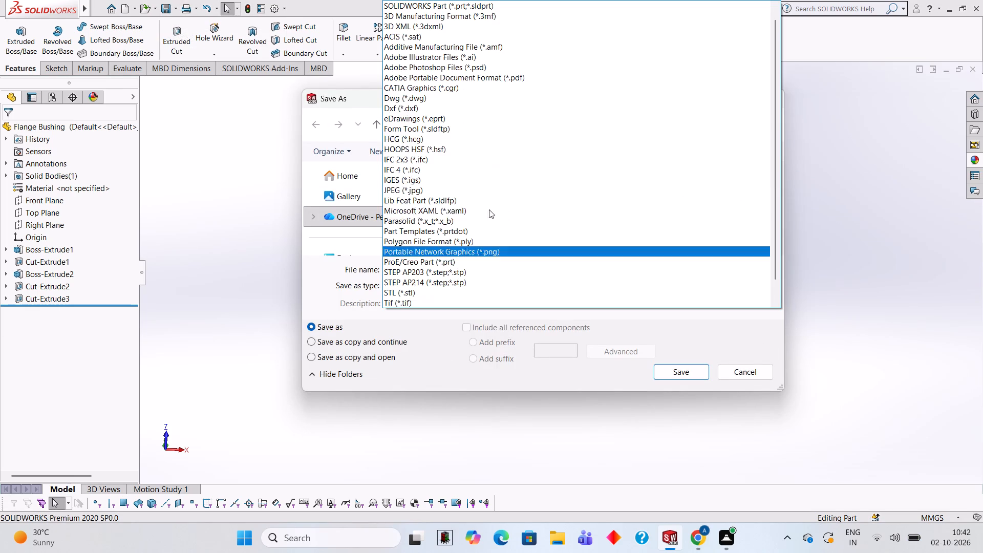
{"action": "left_click", "coordinate": [467, 72]}
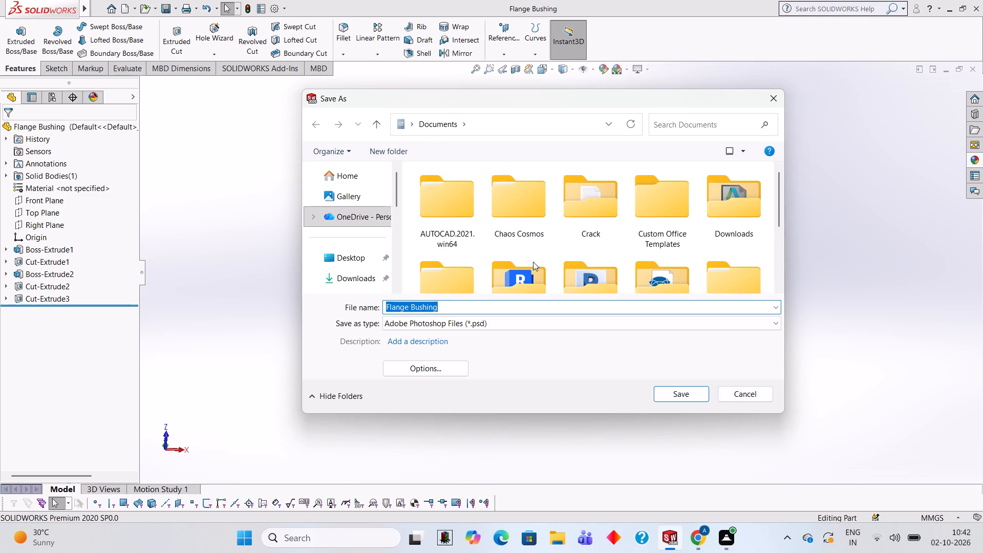
{"action": "left_click", "coordinate": [548, 328]}
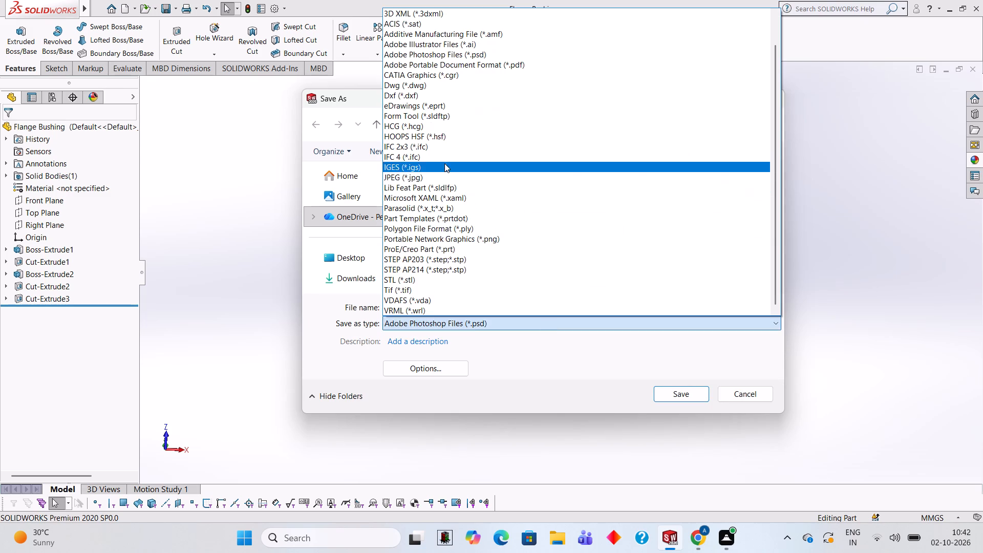
{"action": "left_click", "coordinate": [463, 63]}
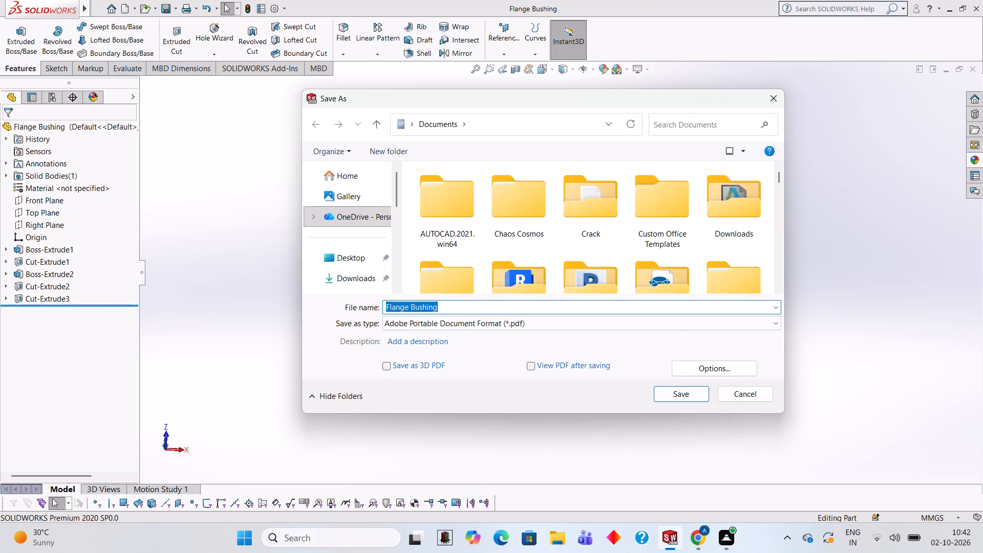
{"action": "left_click", "coordinate": [692, 395]}
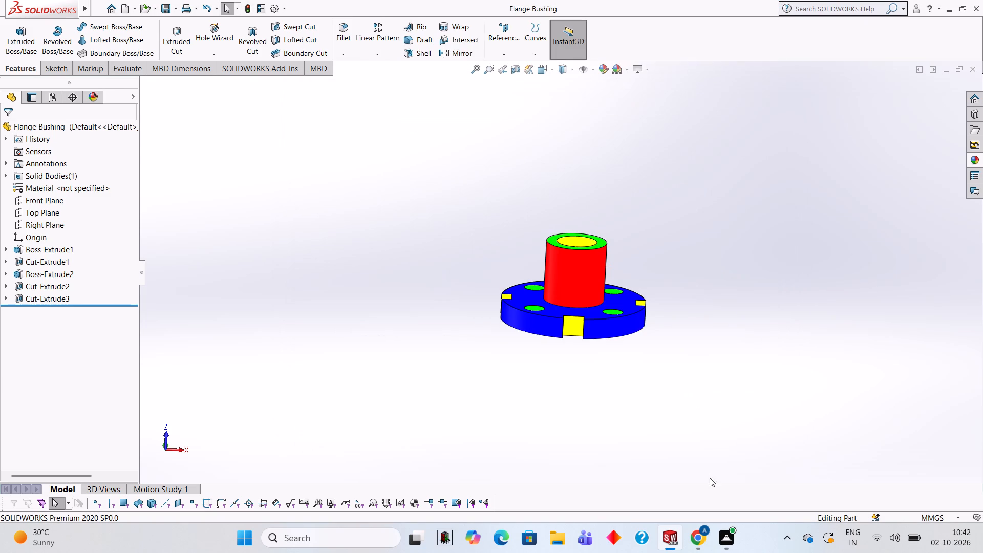